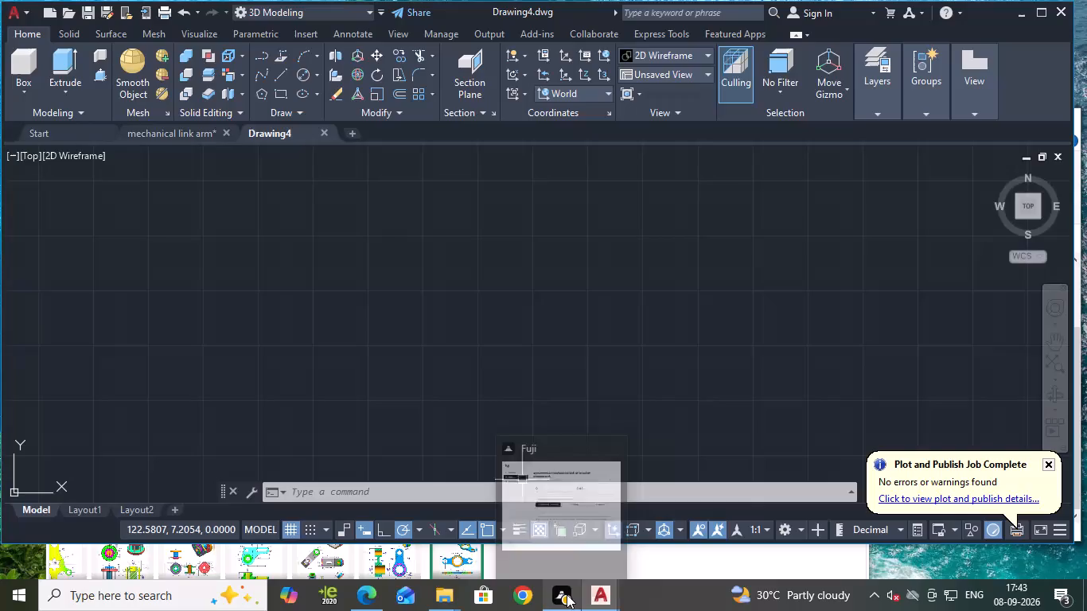
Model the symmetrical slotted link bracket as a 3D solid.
Bring Drawing4 to the front and set its view to Top.
click(593, 597)
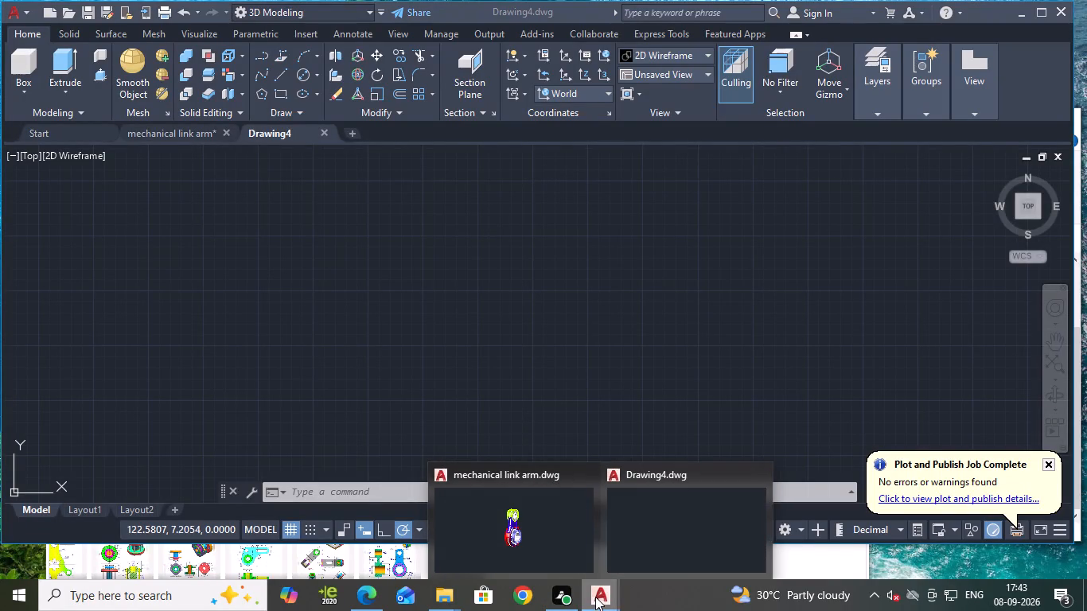
click(399, 237)
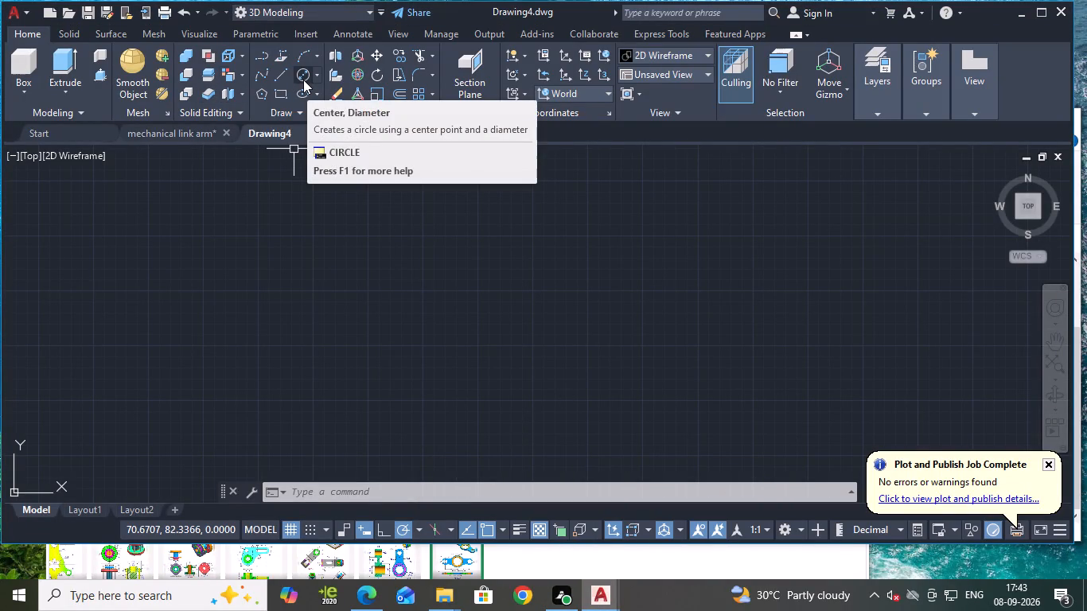
click(678, 69)
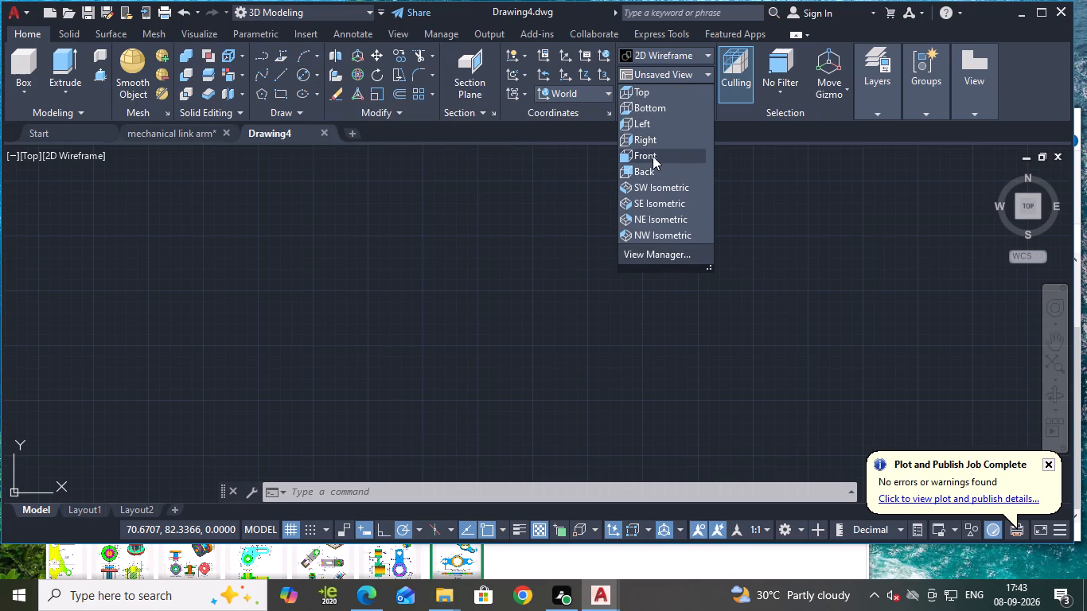
click(650, 91)
Turn on command-history logging with the LOGFILEON command.
click(304, 81)
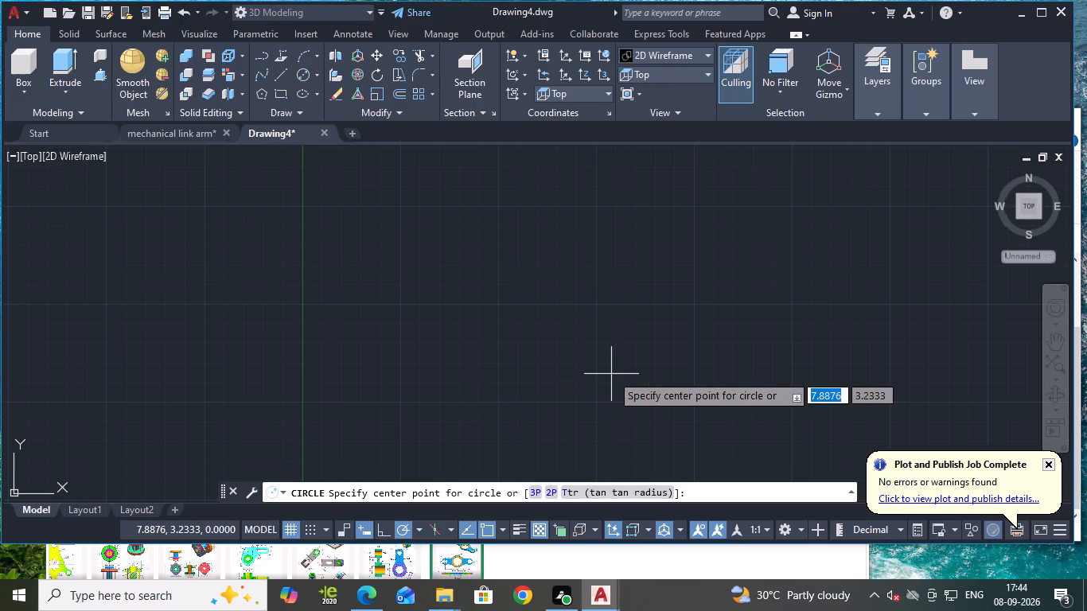
key(Escape)
click(498, 491)
key(Escape)
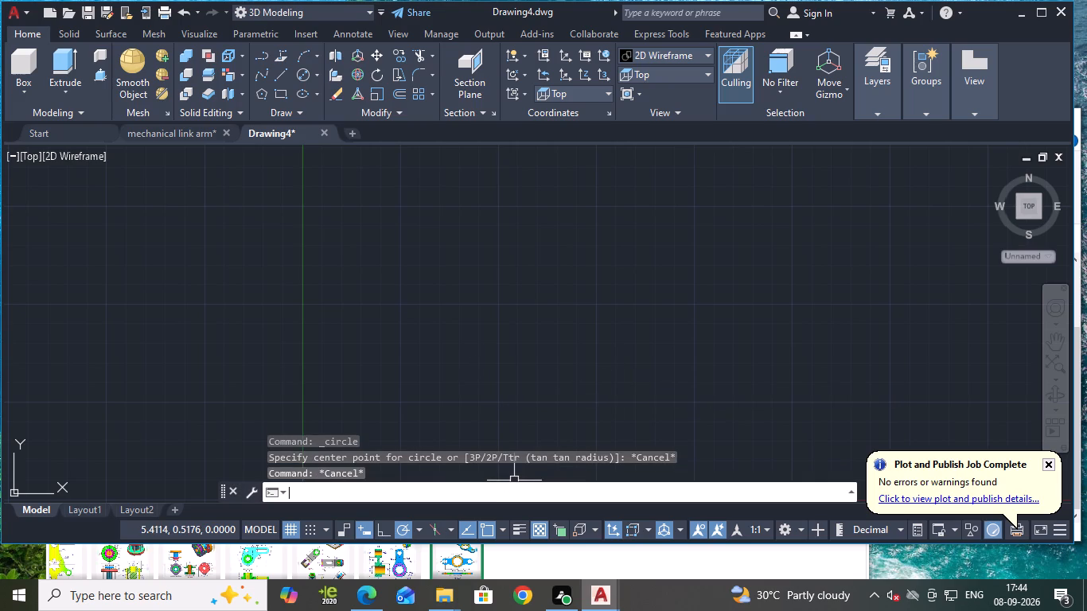
text(log)
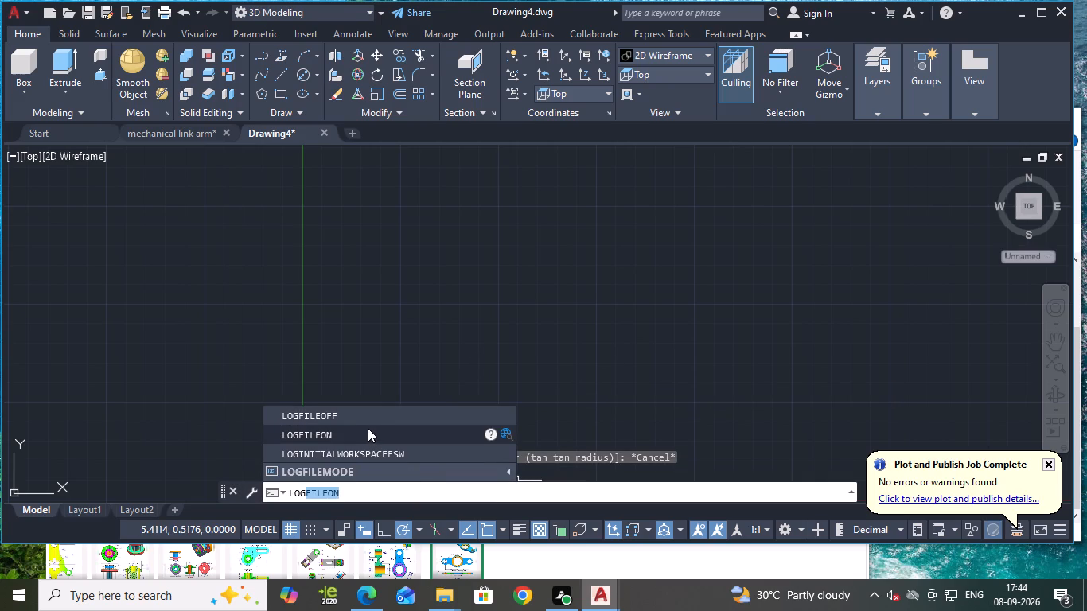
click(368, 428)
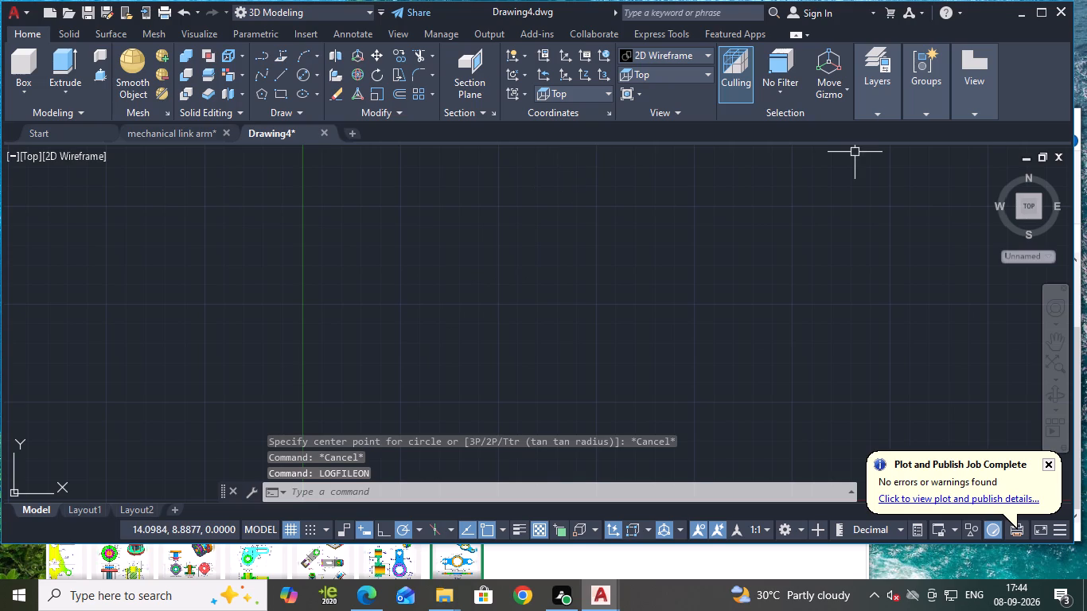
Draw a circle of diameter 75 in open space near the drawing origin.
middle_drag(816, 335, 718, 367)
click(306, 73)
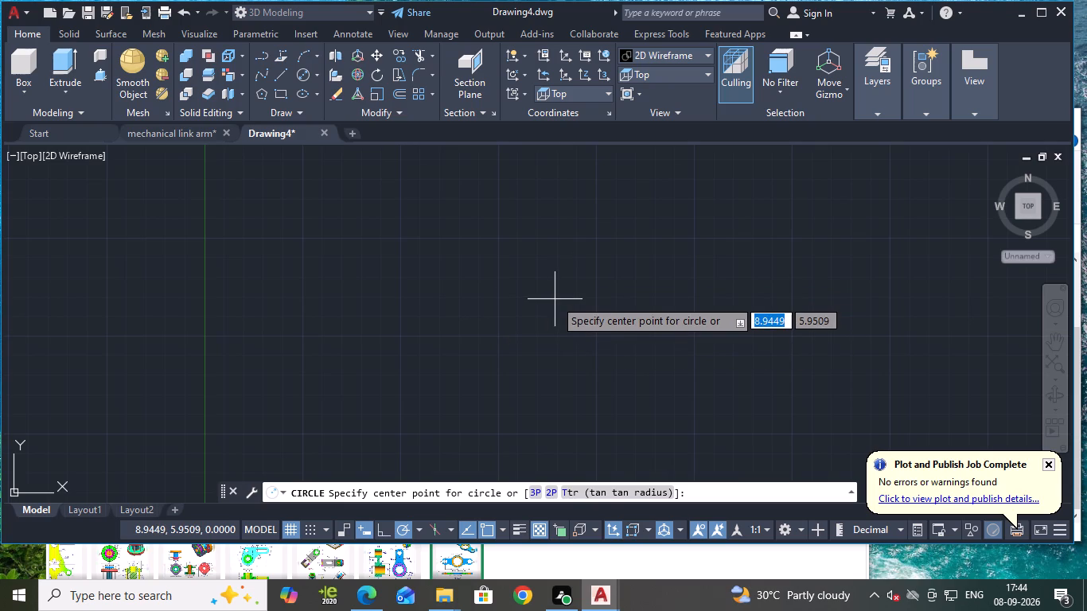
click(639, 296)
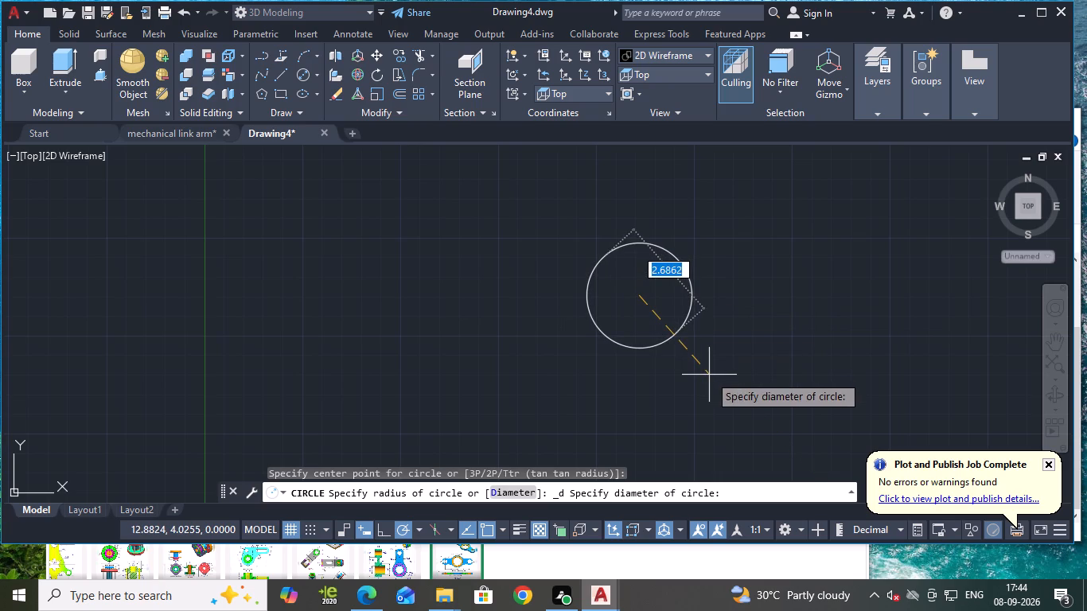
text(75)
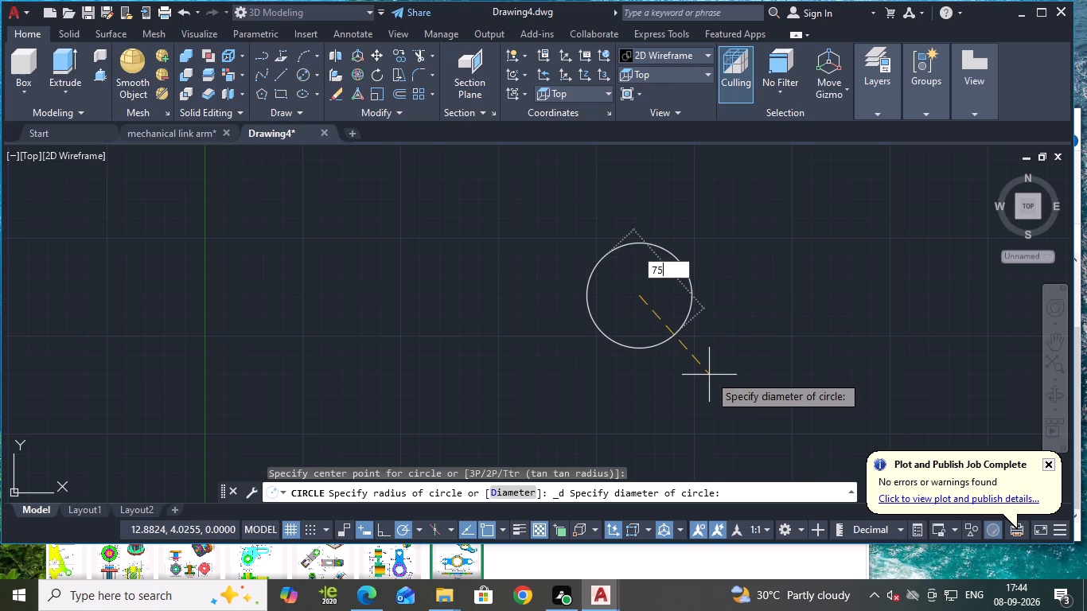
key(Return)
Move the 75-diameter circle by its centre up and right of the origin, to about (174, 87).
scroll(719, 370, down, 5)
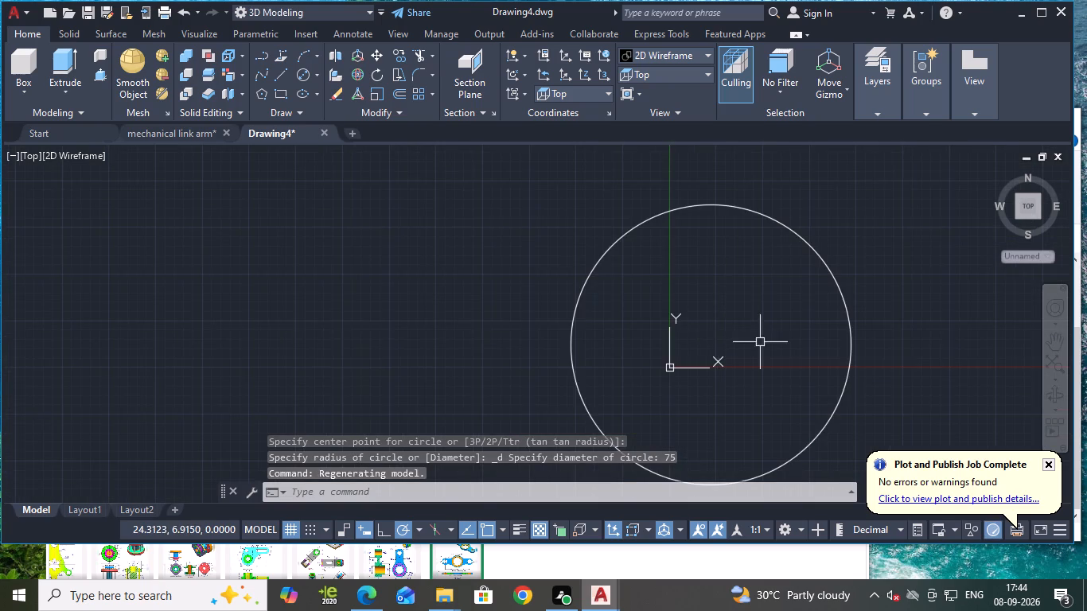
scroll(760, 342, down, 1)
middle_drag(760, 342, 667, 321)
click(710, 273)
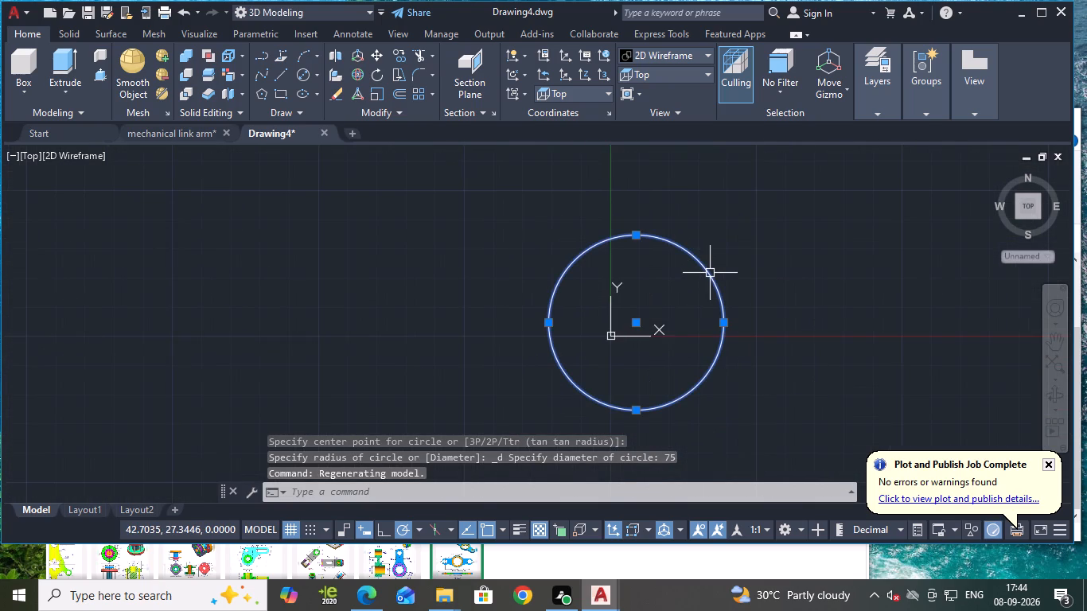
key(m)
key(Return)
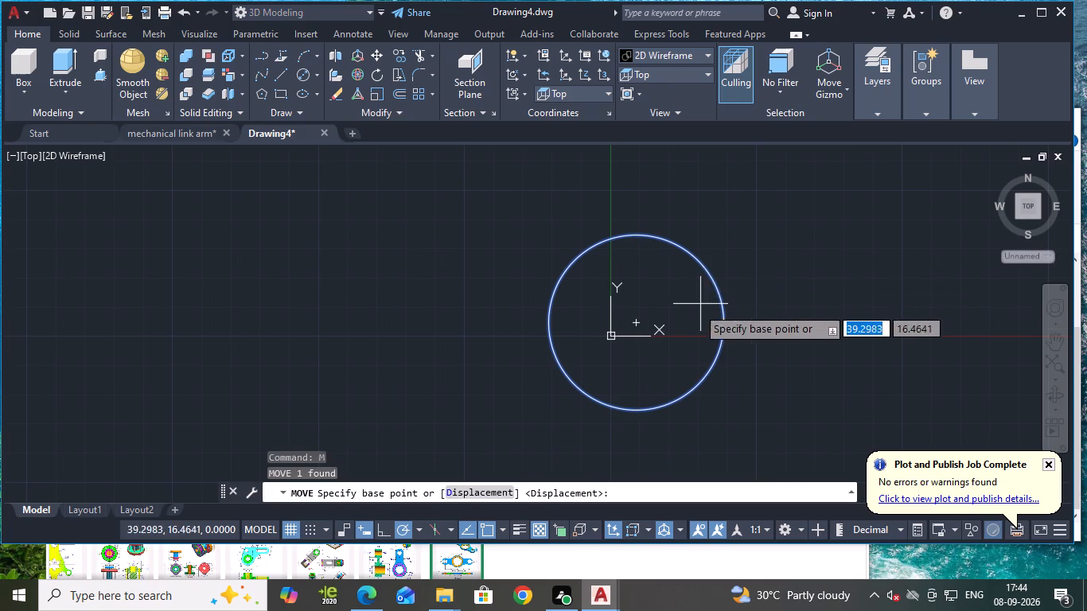
click(637, 325)
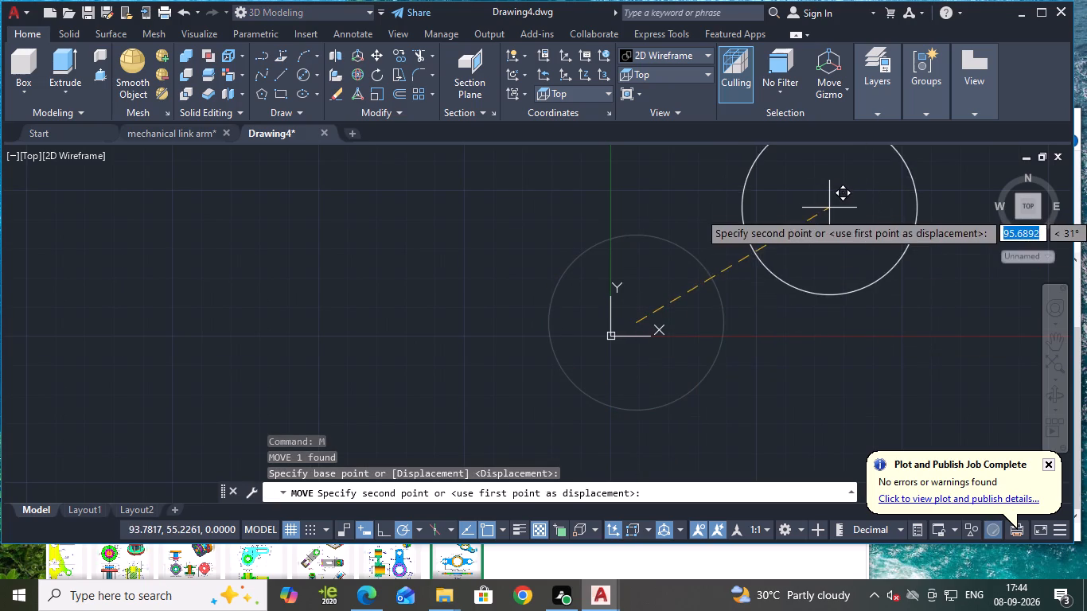
middle_drag(886, 234, 515, 466)
middle_drag(844, 277, 289, 454)
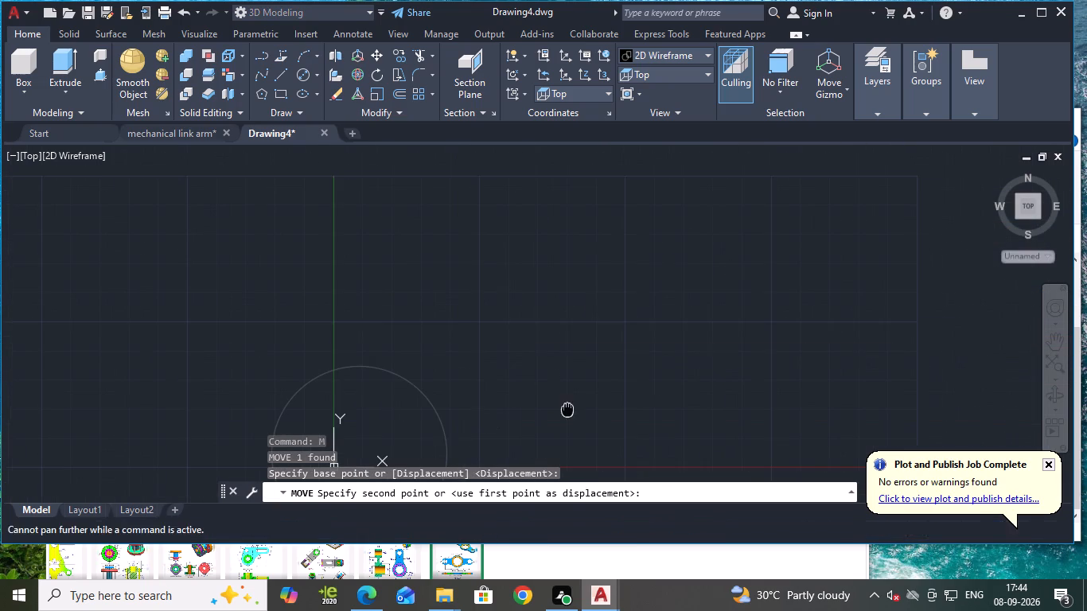
middle_drag(289, 454, 329, 414)
click(740, 265)
key(Escape)
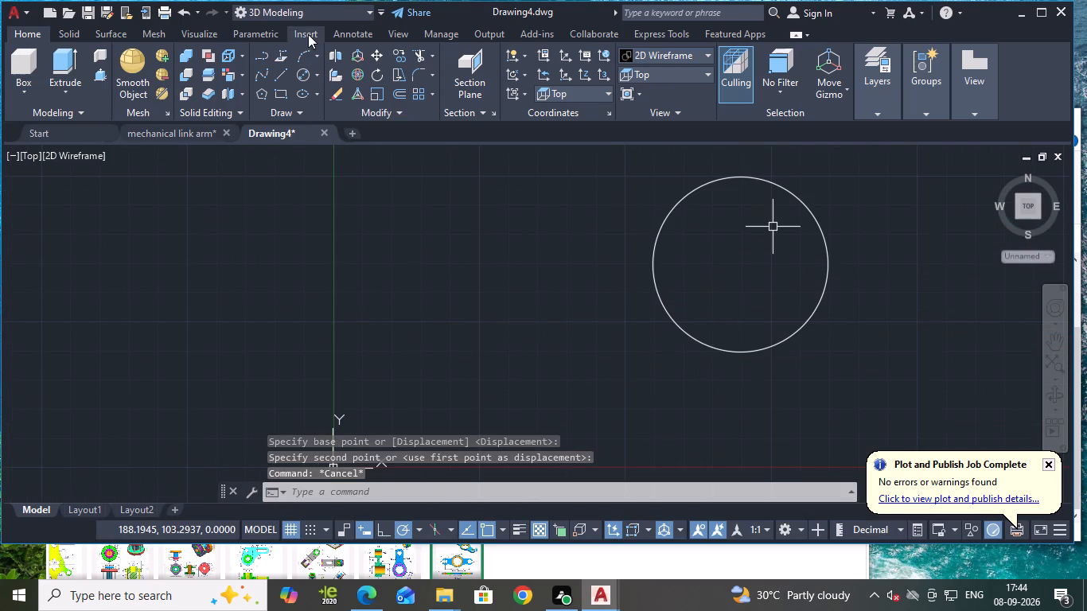
Draw a circle of diameter 40 concentric with the 75-diameter circle.
click(301, 74)
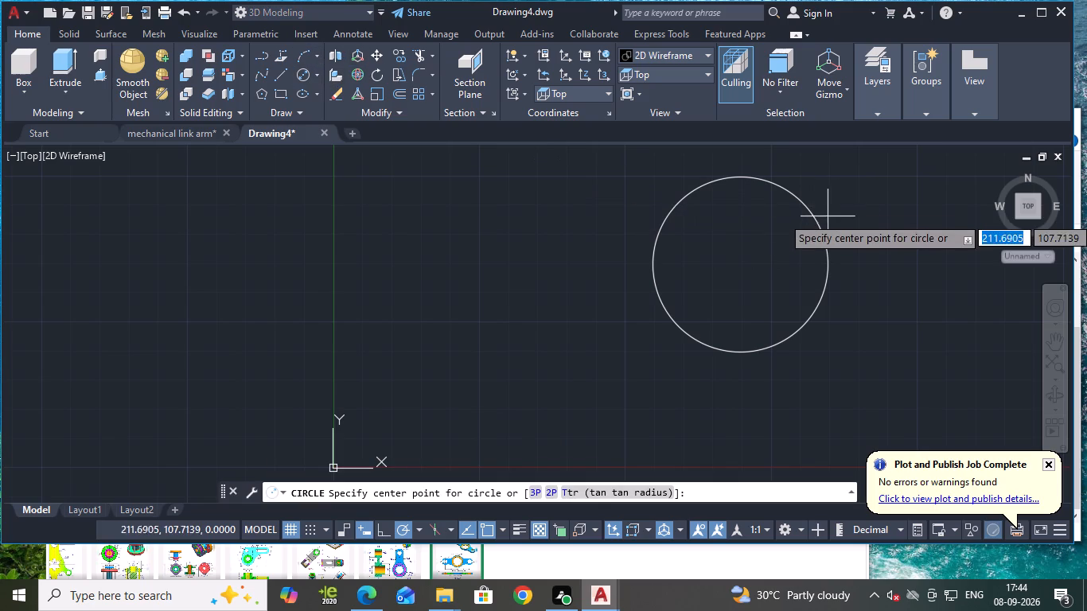
click(738, 263)
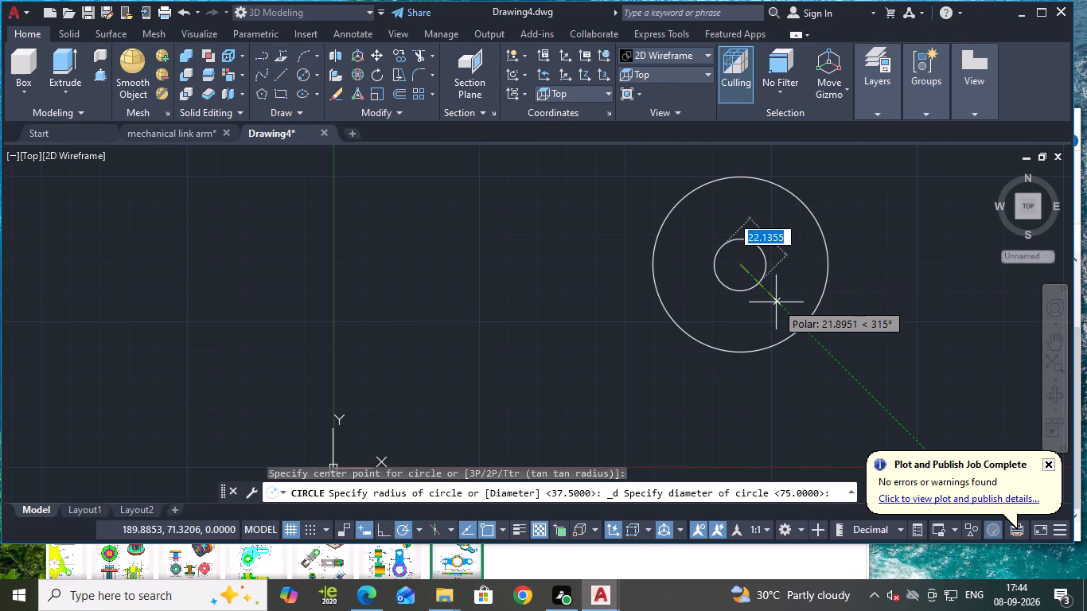
text(40)
key(Return)
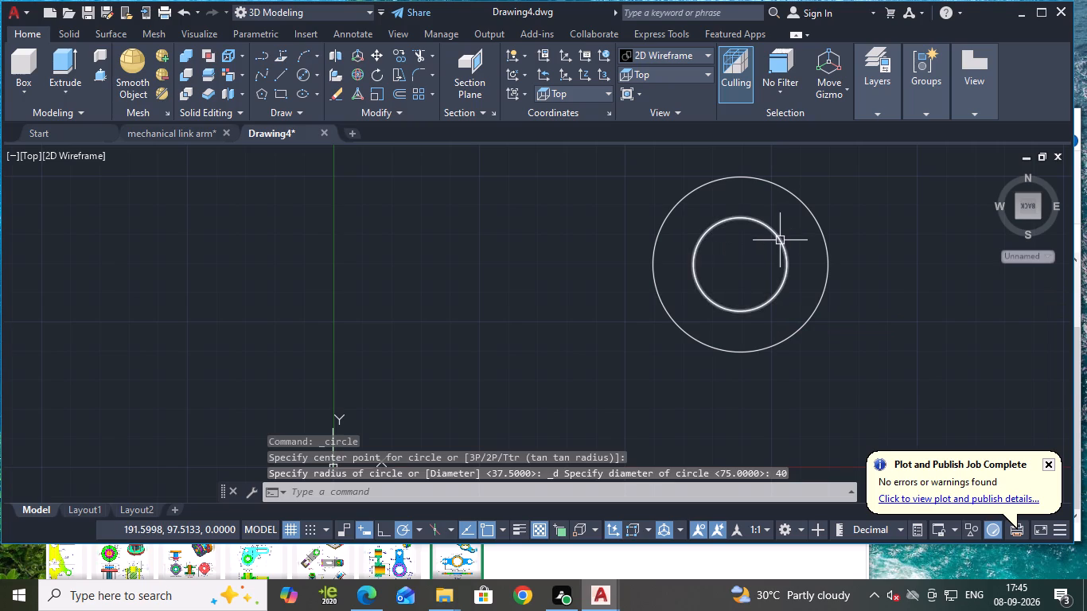
Move the 40-diameter circle by its centre 150 units horizontally to the left of the large circle's centre.
click(780, 240)
key(c)
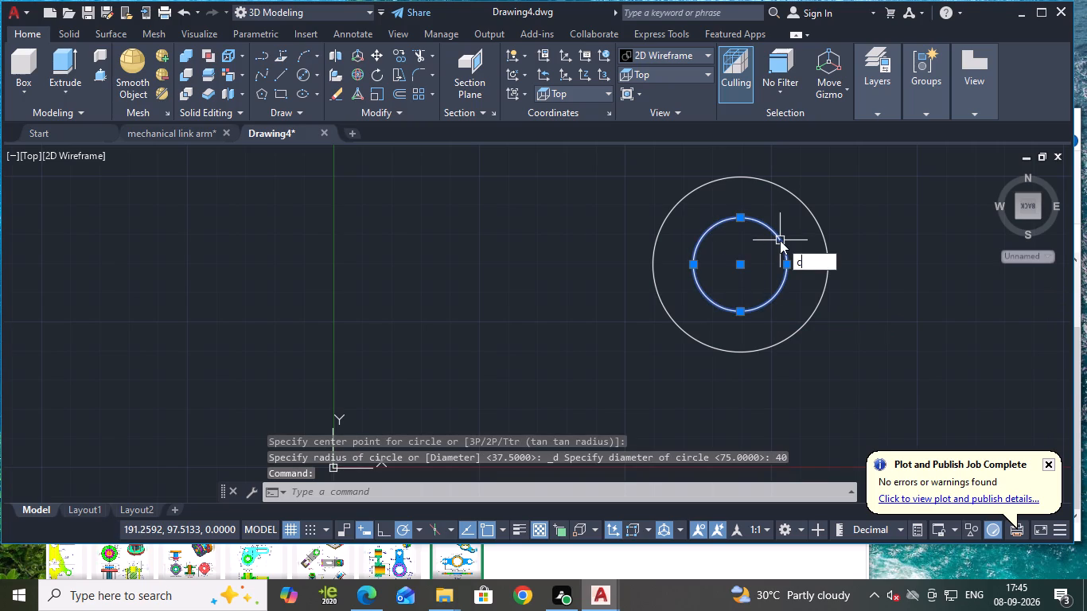
key(BackSpace)
key(m)
key(Return)
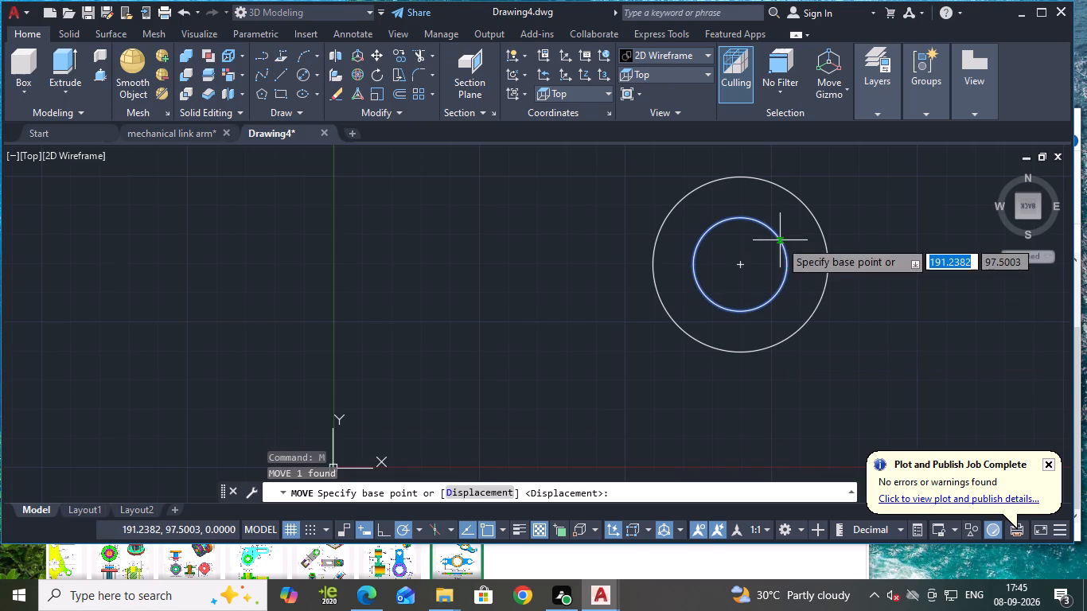
click(738, 263)
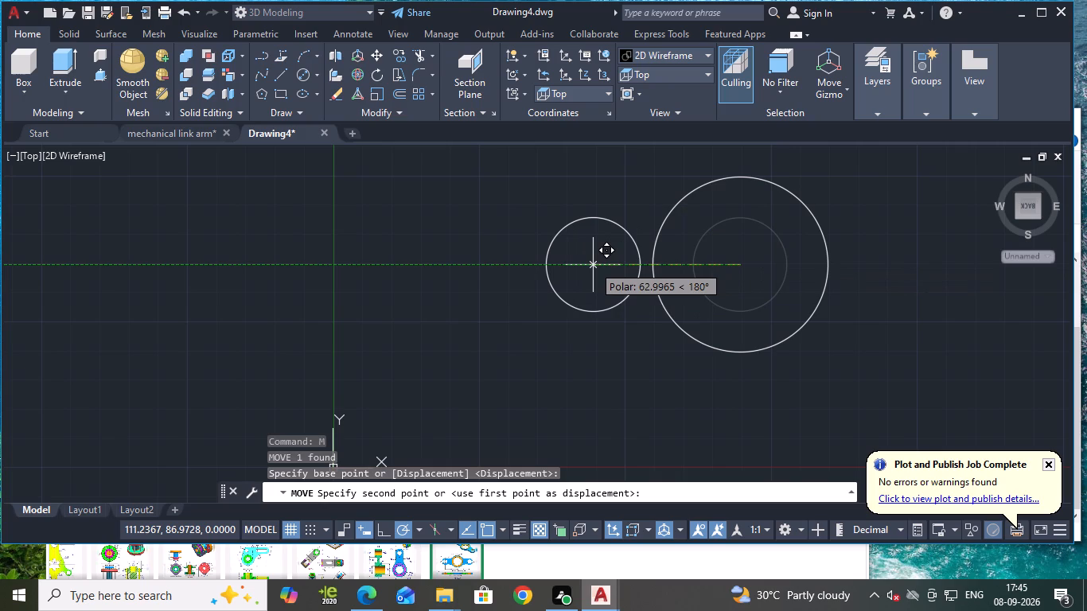
text(150)
key(Return)
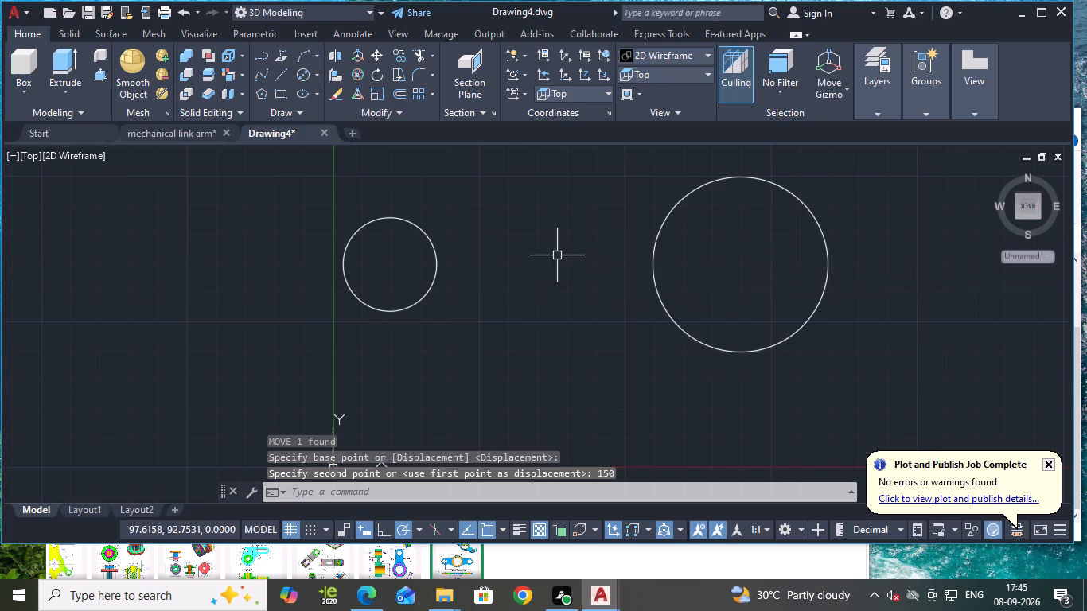
Copy the 40-diameter circle from its centre 300 units horizontally to the right, beyond the large circle.
click(436, 246)
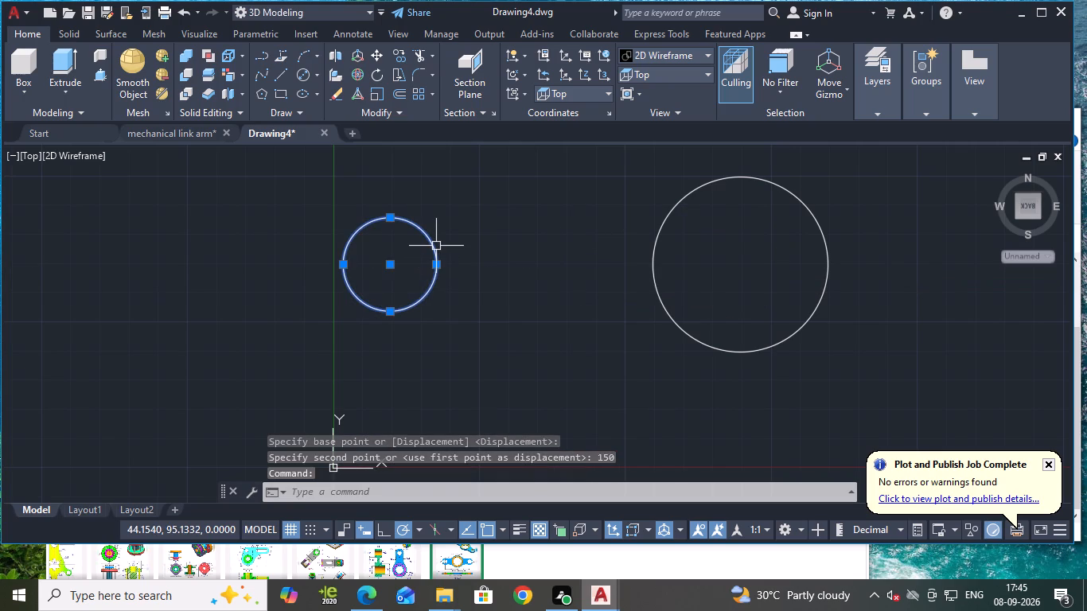
text(co)
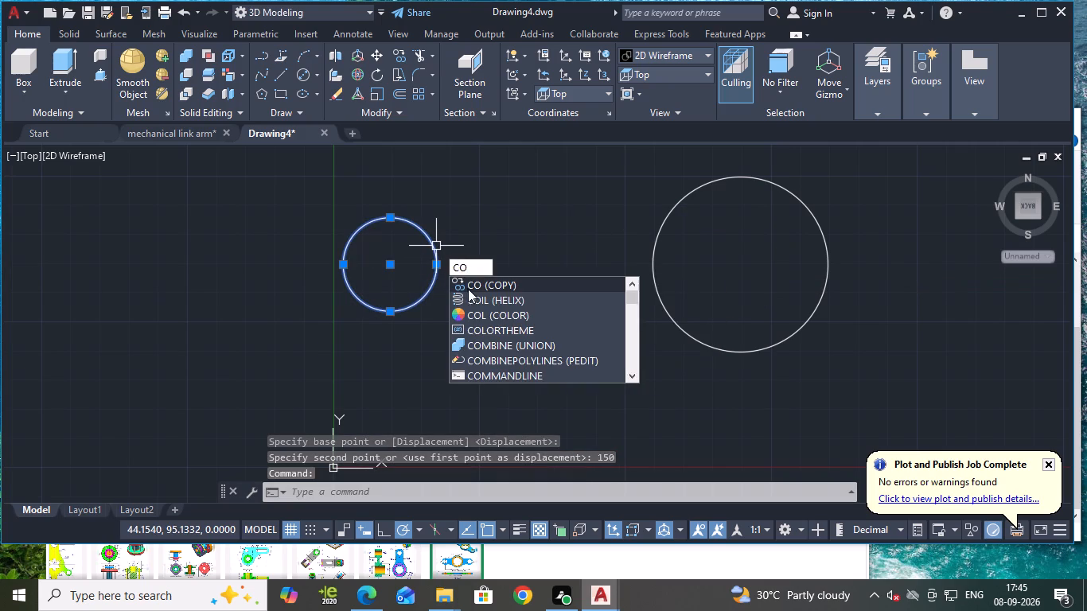
key(Return)
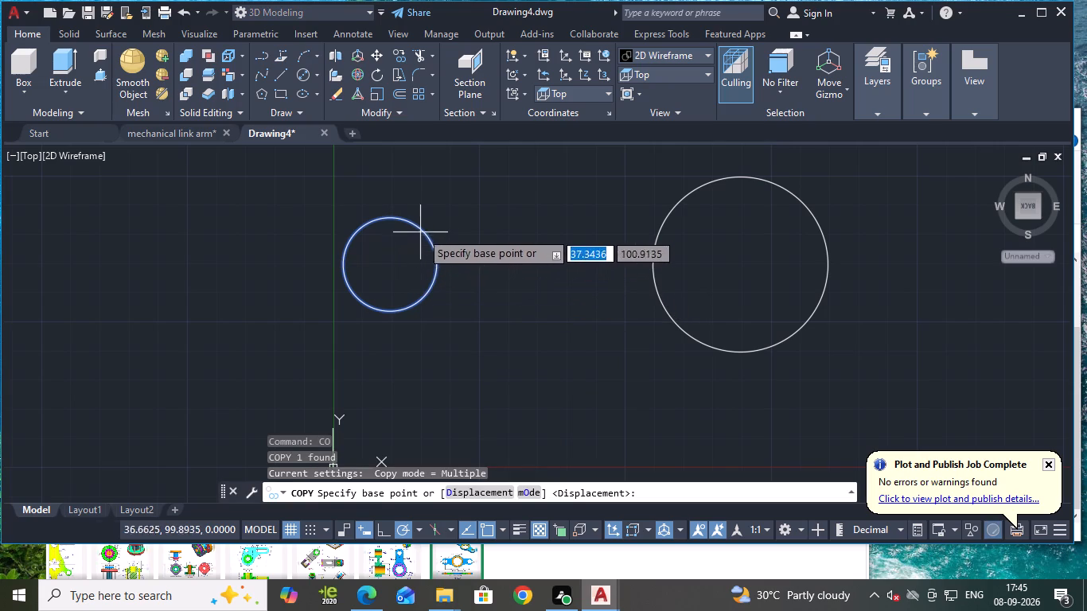
click(391, 263)
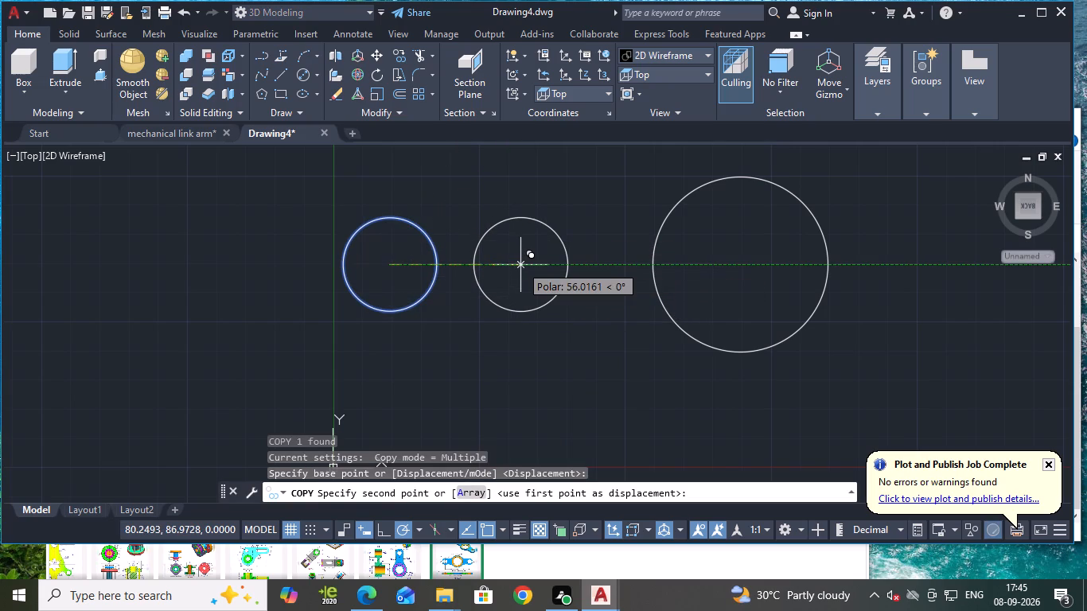
text(300)
key(Return)
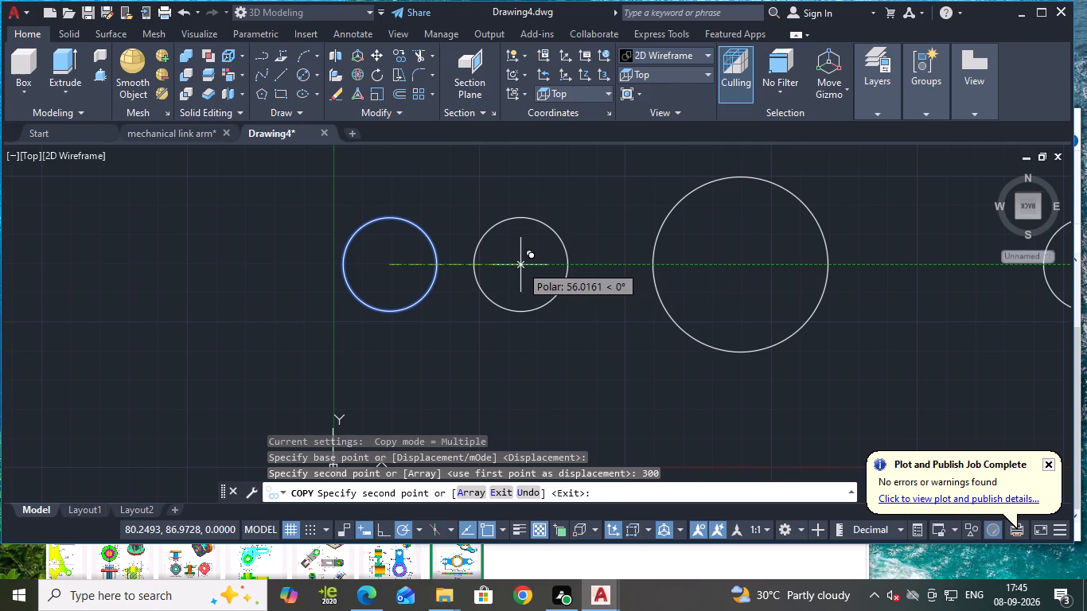
key(Escape)
Draw a horizontal line about 71 units long leftward from the centre of the left 40-diameter circle.
scroll(854, 334, down, 1)
middle_drag(854, 333, 669, 339)
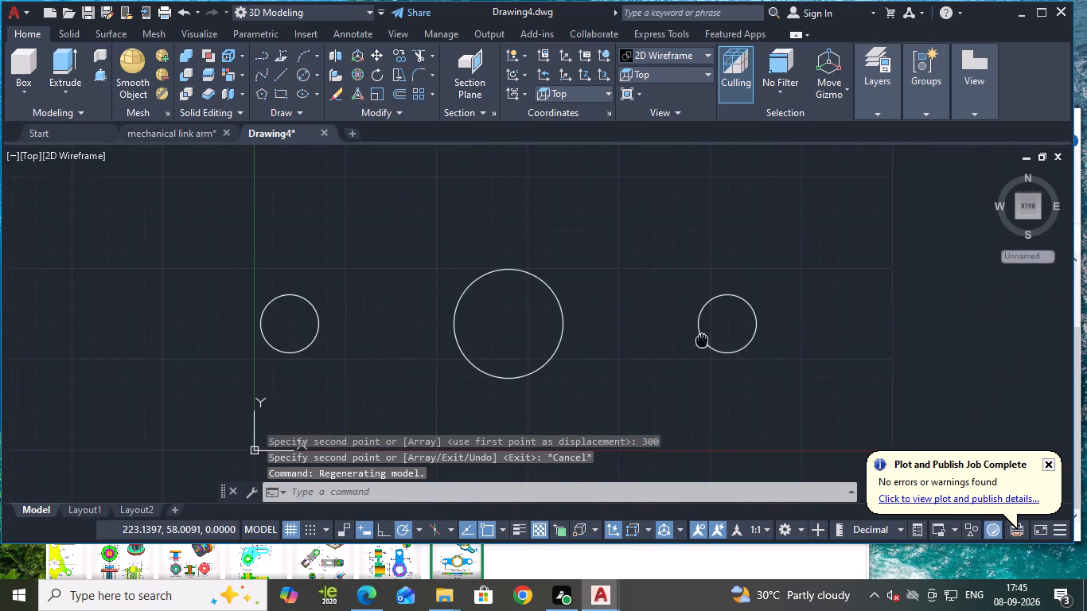
middle_drag(669, 339, 606, 335)
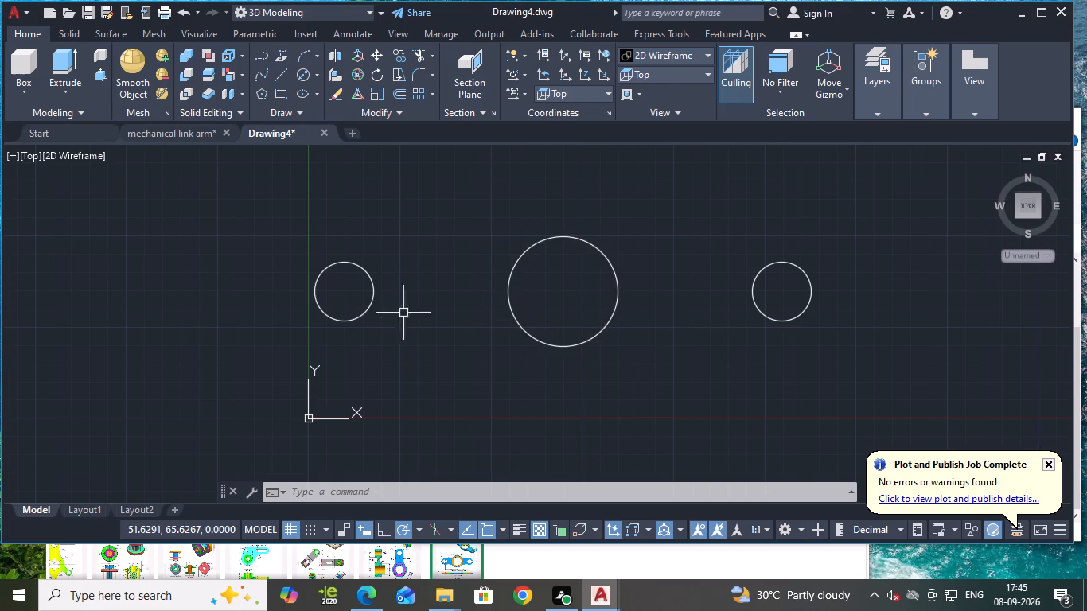
click(286, 72)
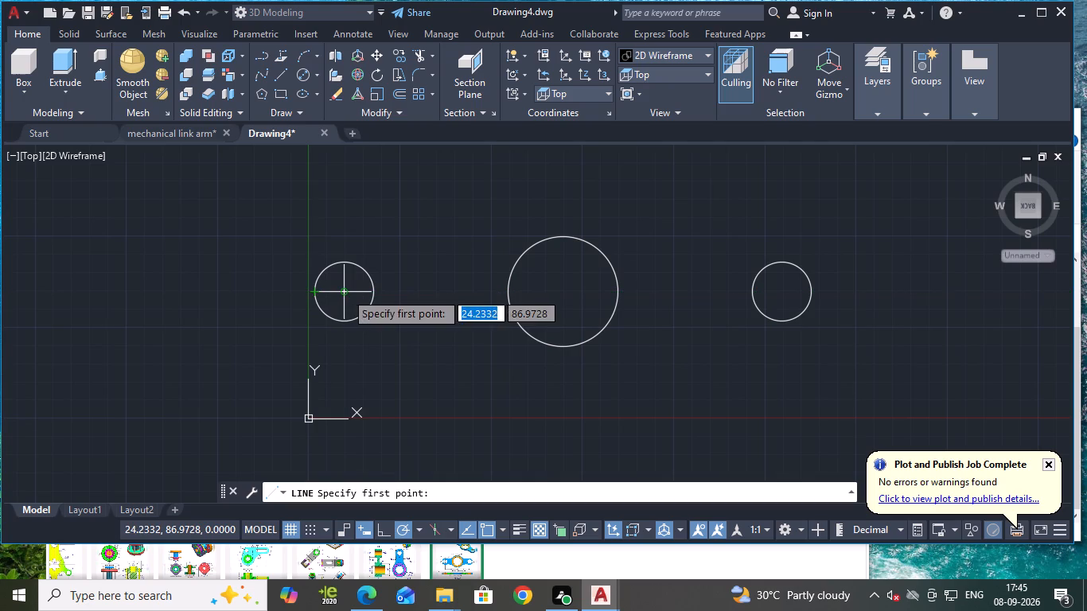
click(345, 292)
click(240, 291)
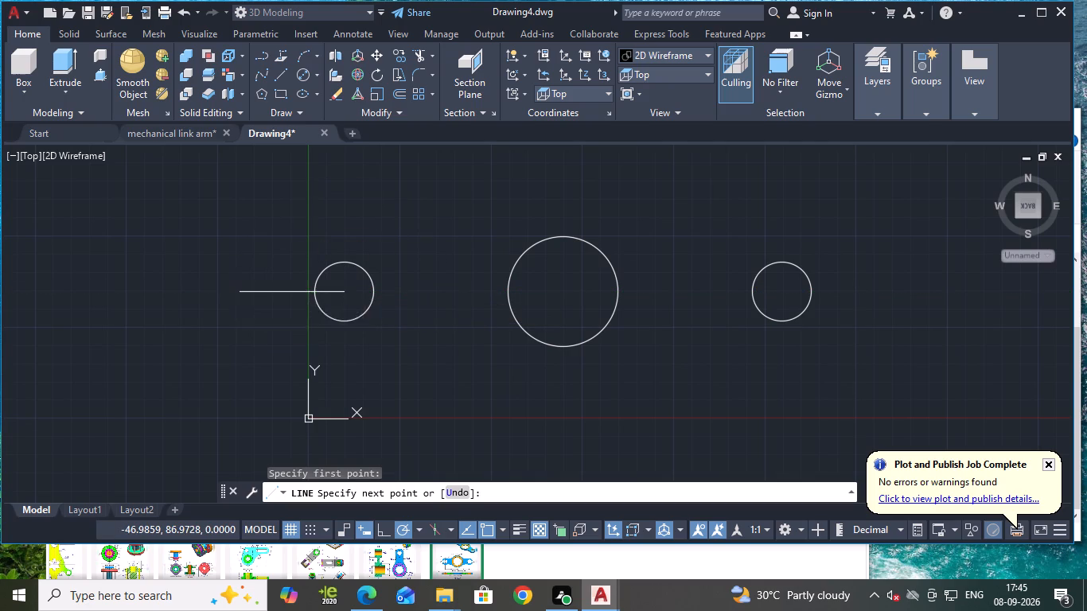
key(Escape)
scroll(240, 291, up, 1)
key(Escape)
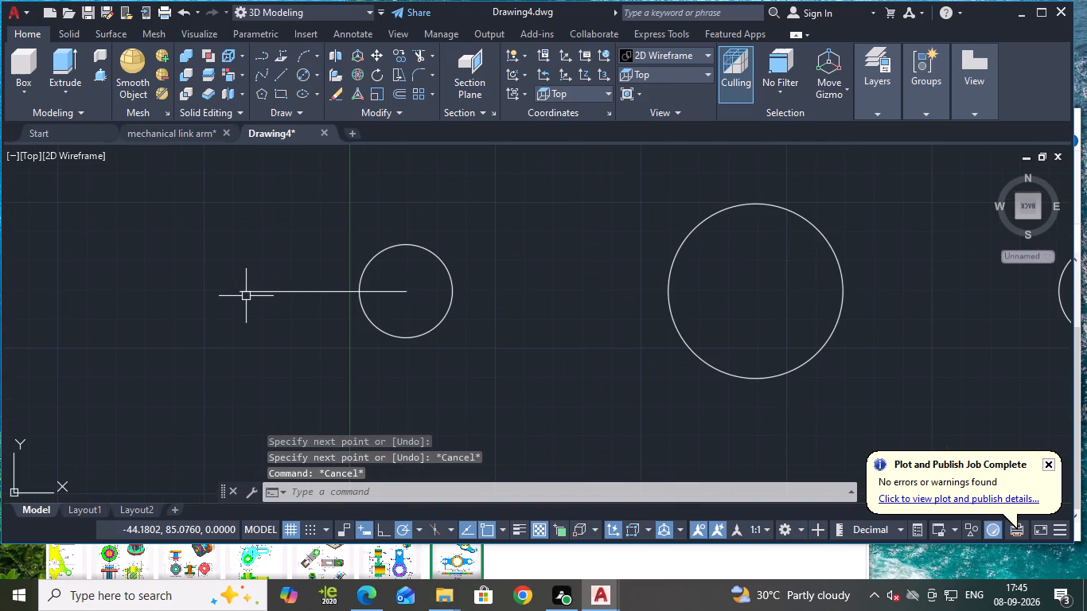
Offset the horizontal line at the left 40-diameter circle by 10 units upward and 10 units downward.
key(o)
key(Return)
key(Return)
click(270, 292)
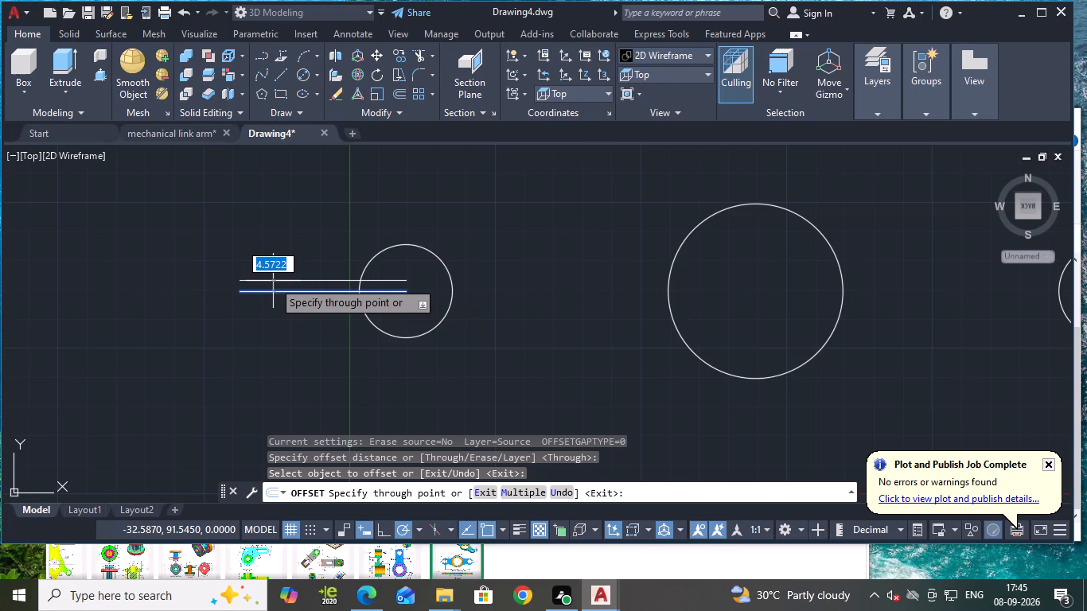
text(10)
key(Return)
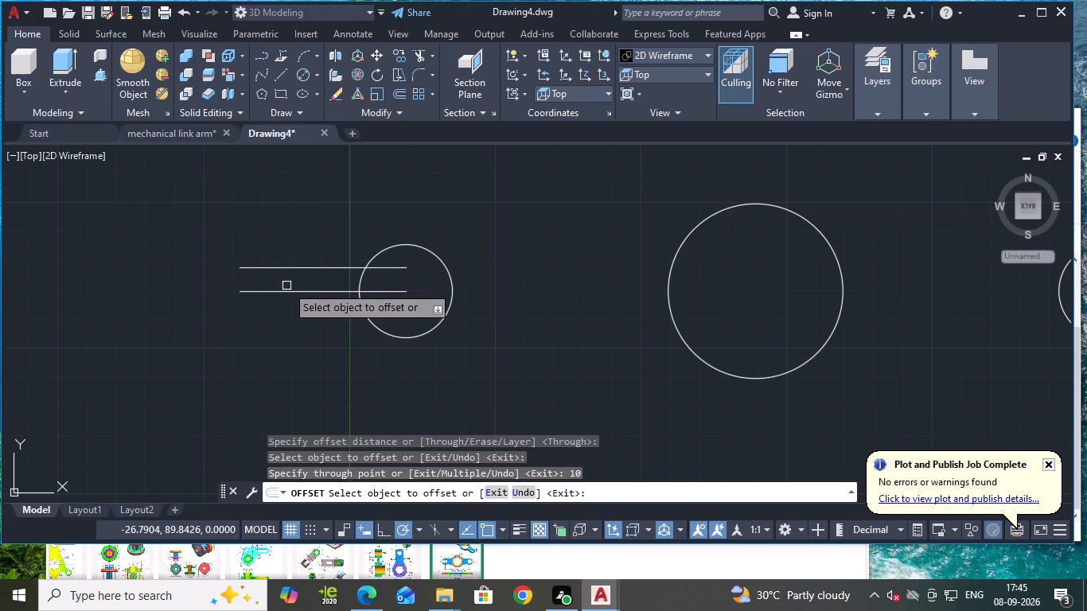
click(286, 288)
text(10)
key(Return)
key(Escape)
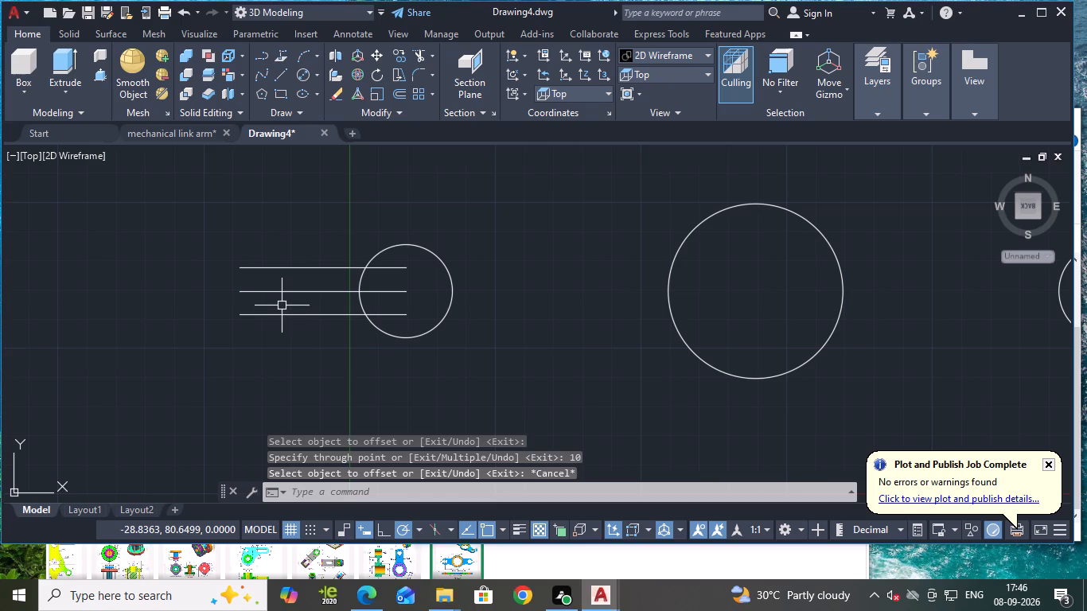
Trim the portions of the three horizontal lines that extend outside the left 40-diameter circle.
text(tr)
key(Return)
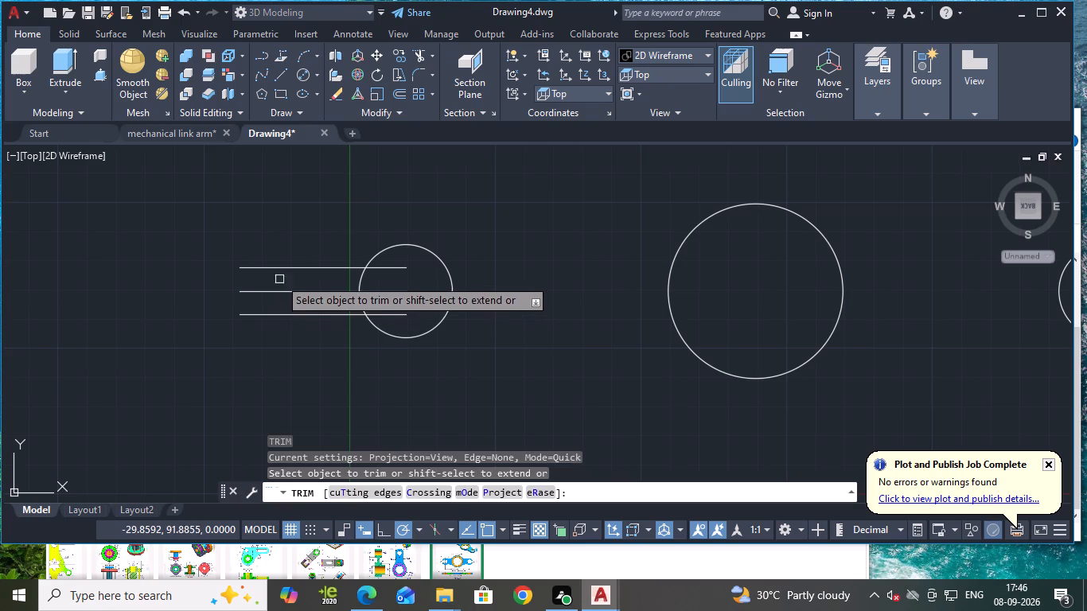
click(280, 267)
click(294, 290)
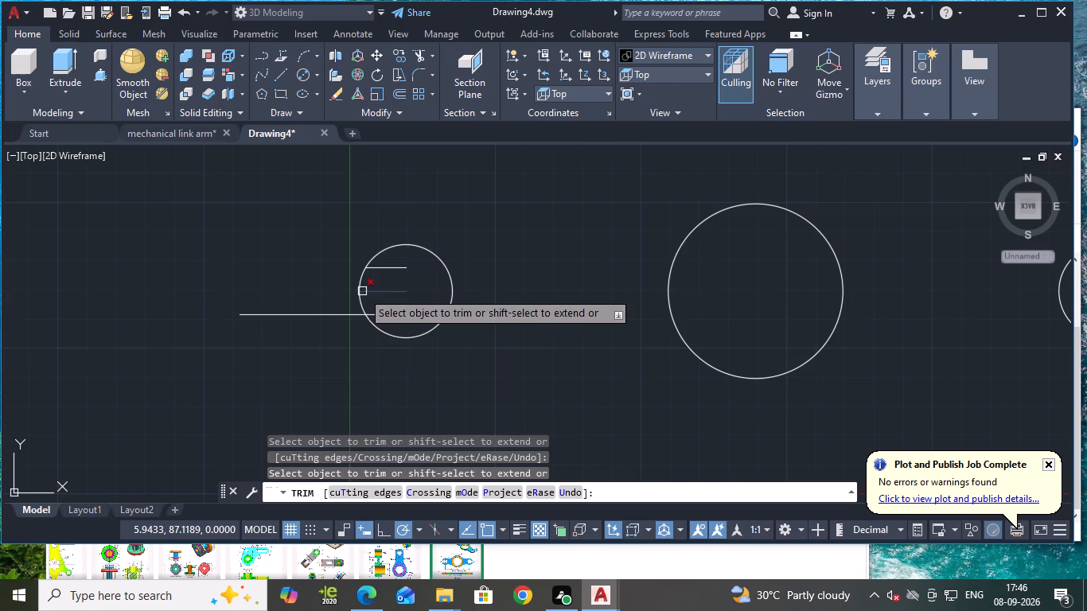
click(306, 311)
key(Escape)
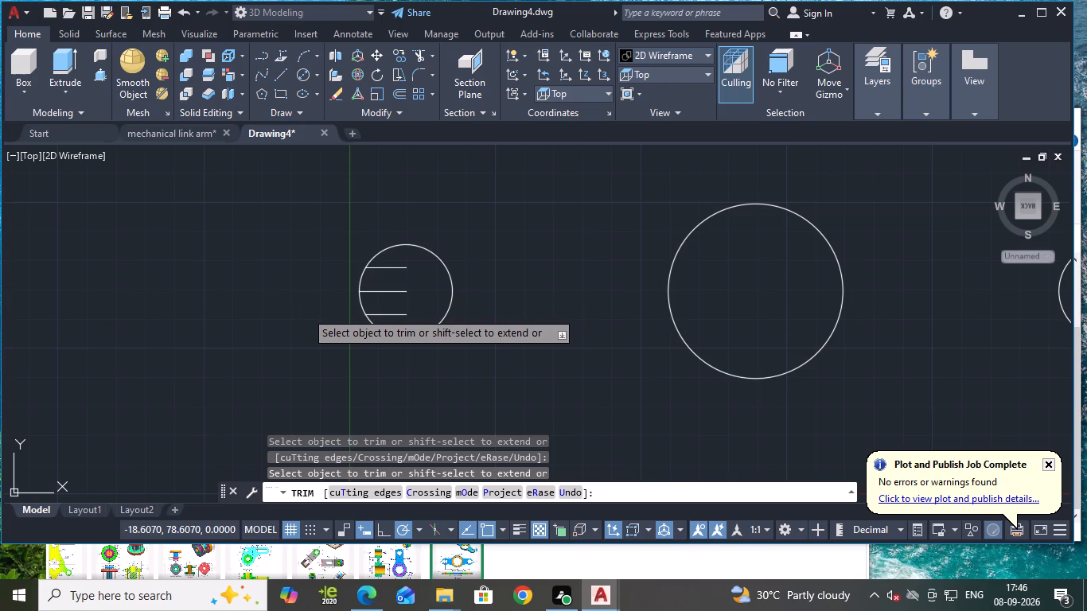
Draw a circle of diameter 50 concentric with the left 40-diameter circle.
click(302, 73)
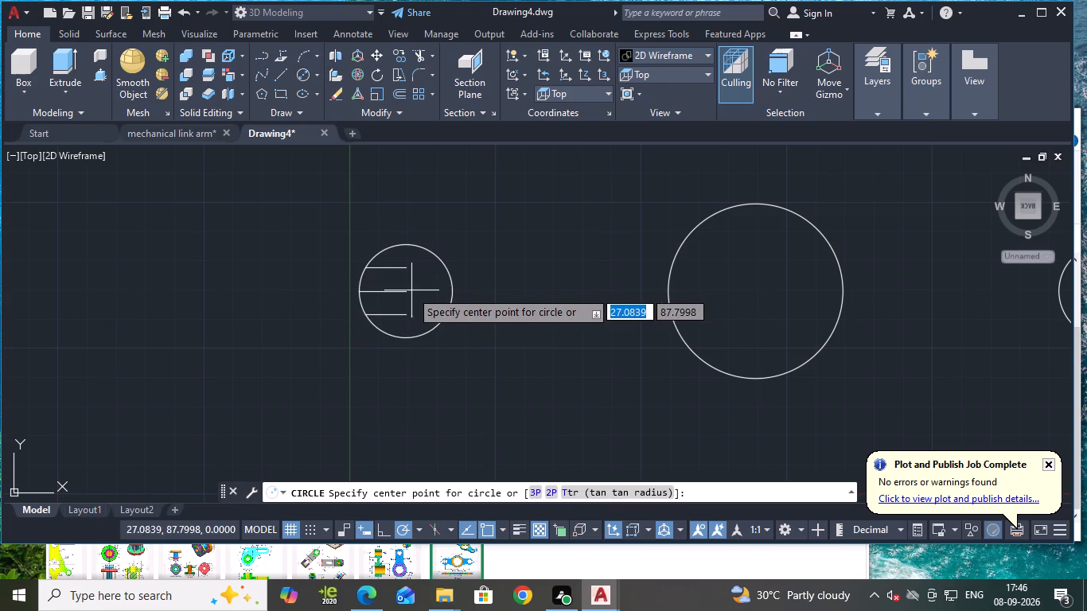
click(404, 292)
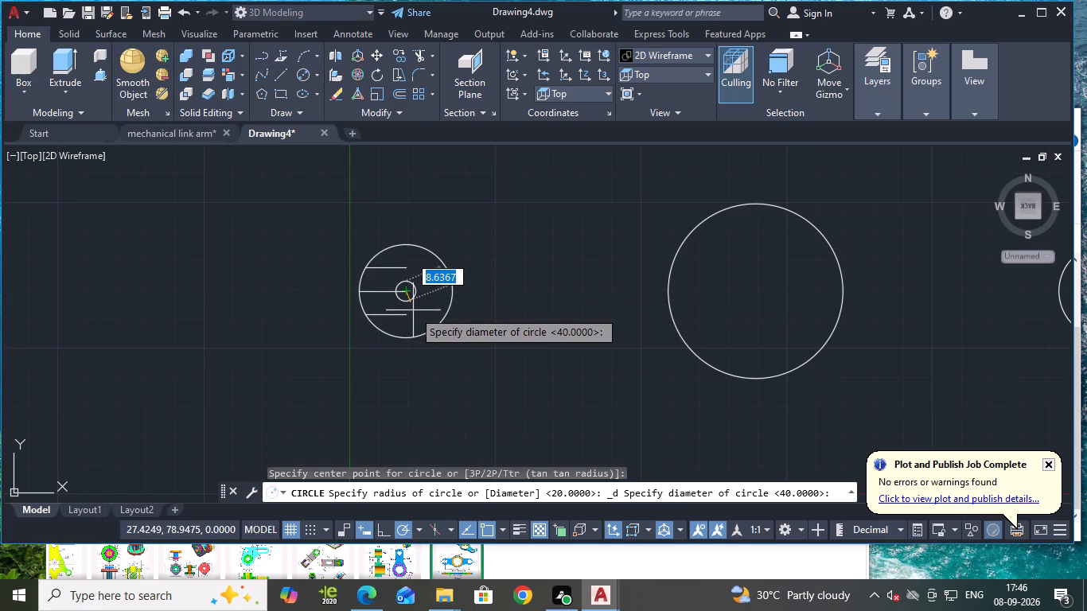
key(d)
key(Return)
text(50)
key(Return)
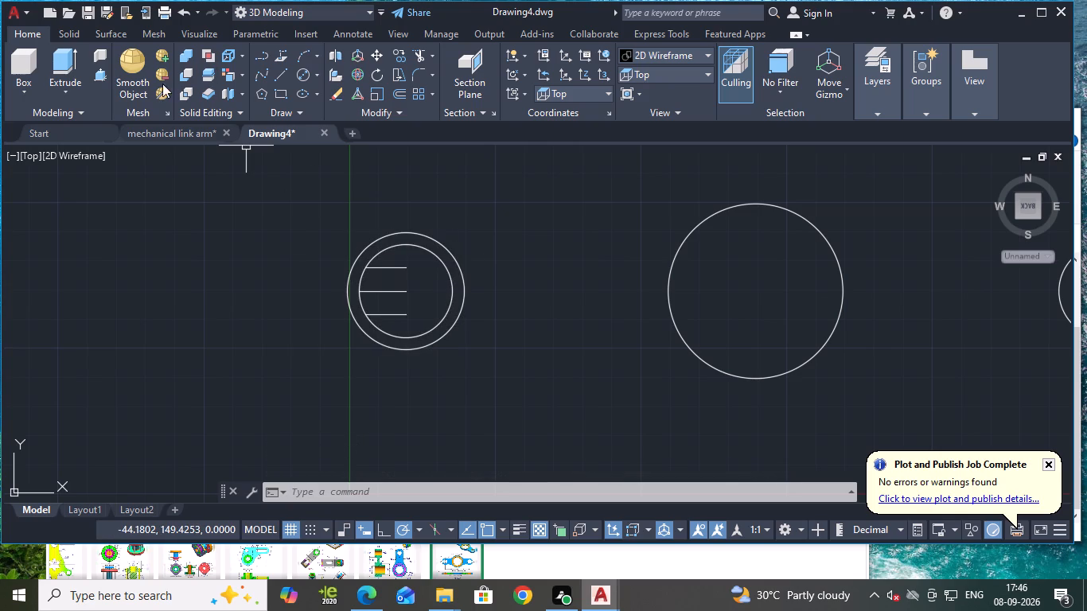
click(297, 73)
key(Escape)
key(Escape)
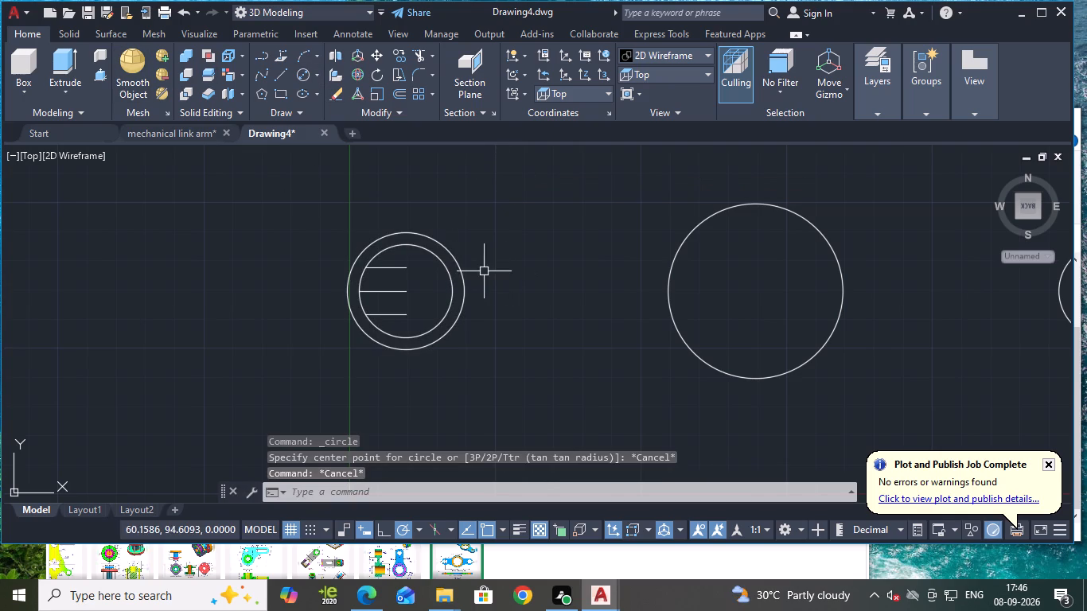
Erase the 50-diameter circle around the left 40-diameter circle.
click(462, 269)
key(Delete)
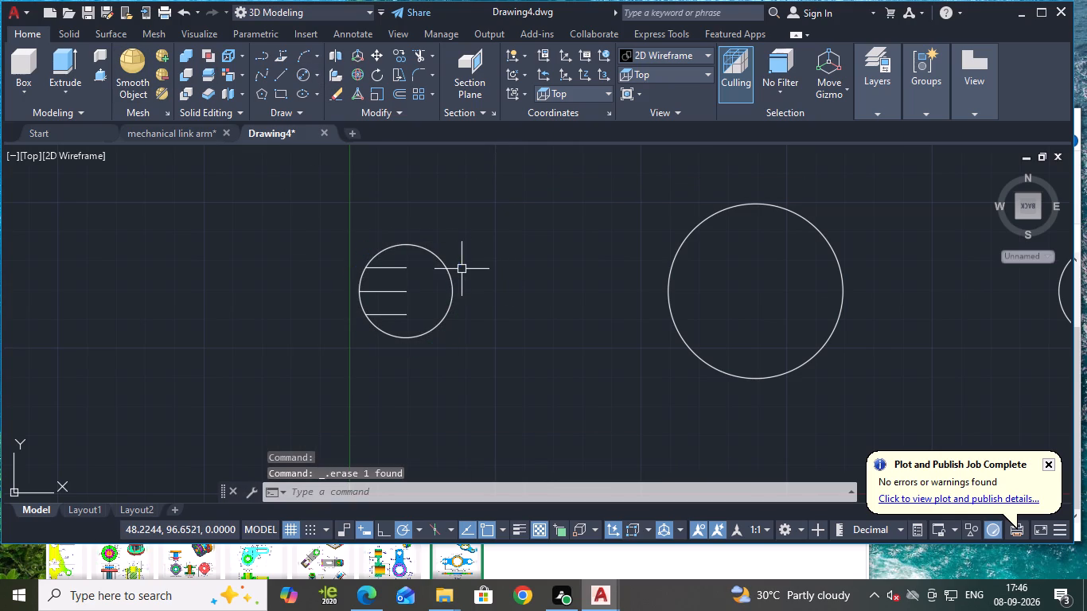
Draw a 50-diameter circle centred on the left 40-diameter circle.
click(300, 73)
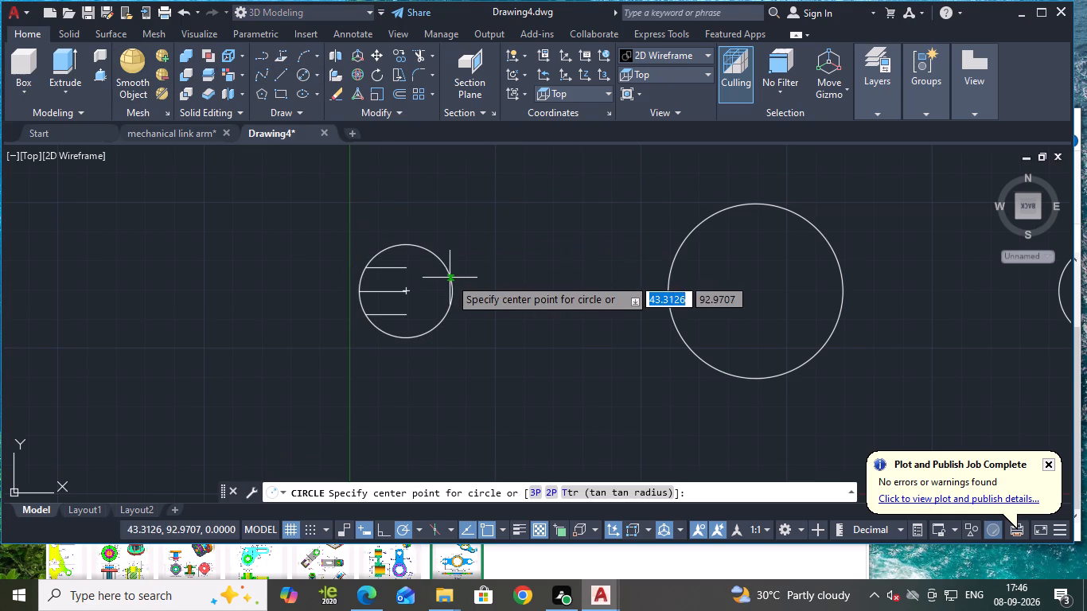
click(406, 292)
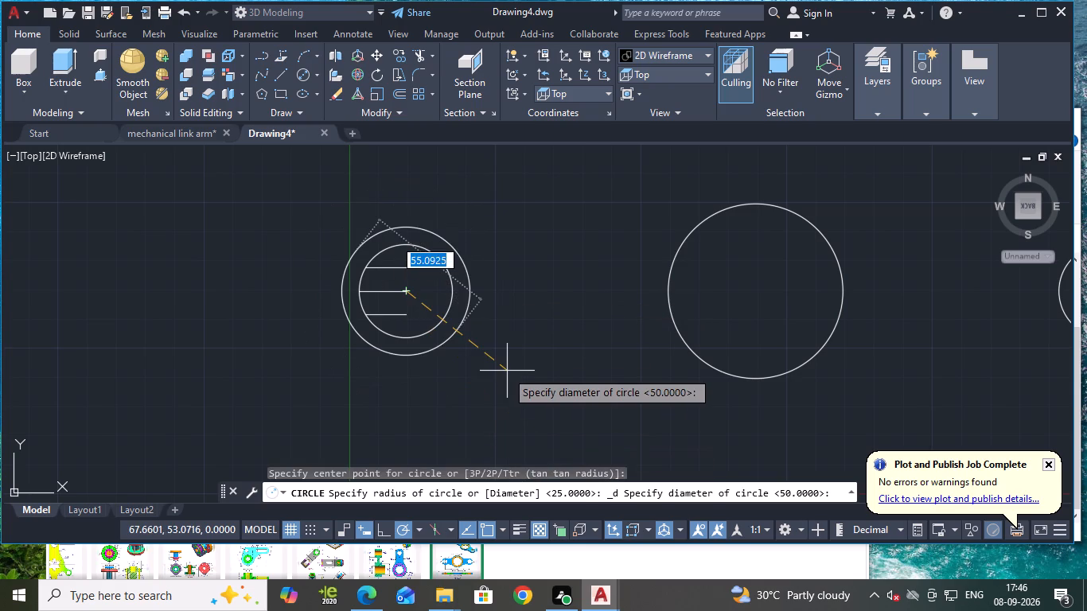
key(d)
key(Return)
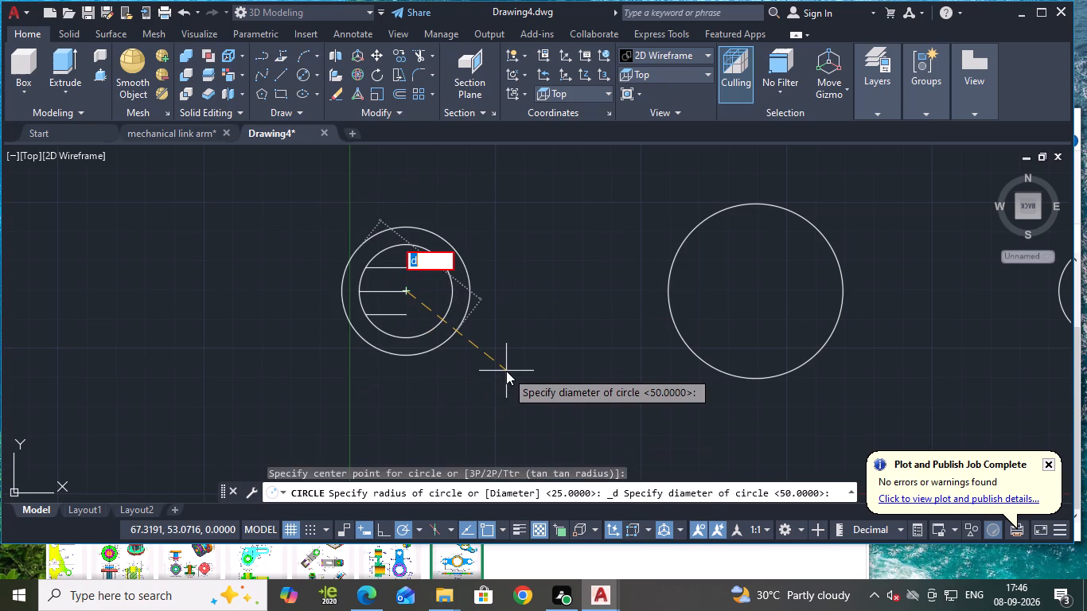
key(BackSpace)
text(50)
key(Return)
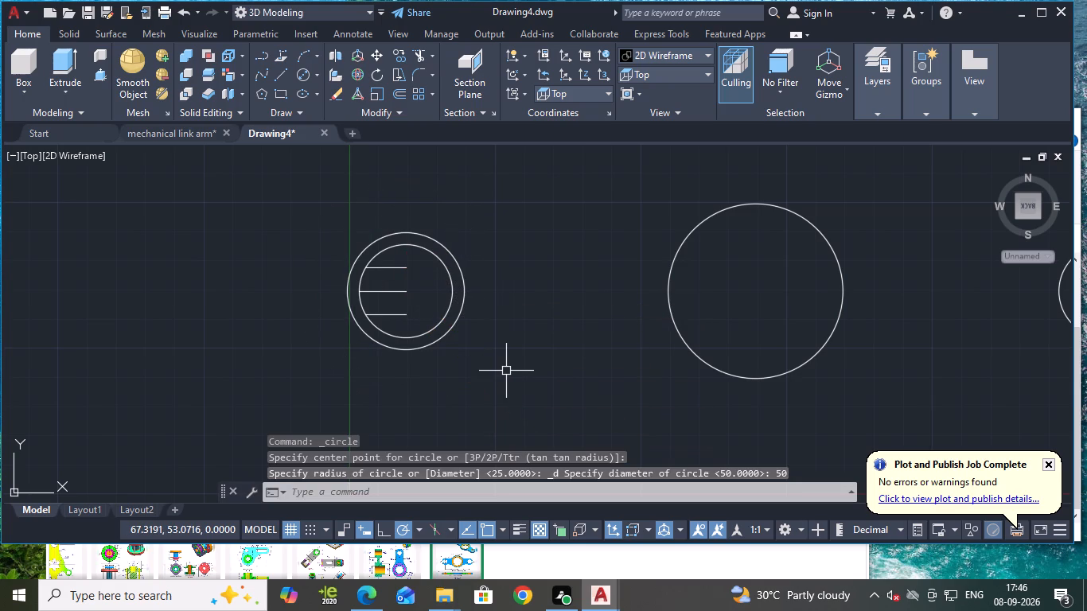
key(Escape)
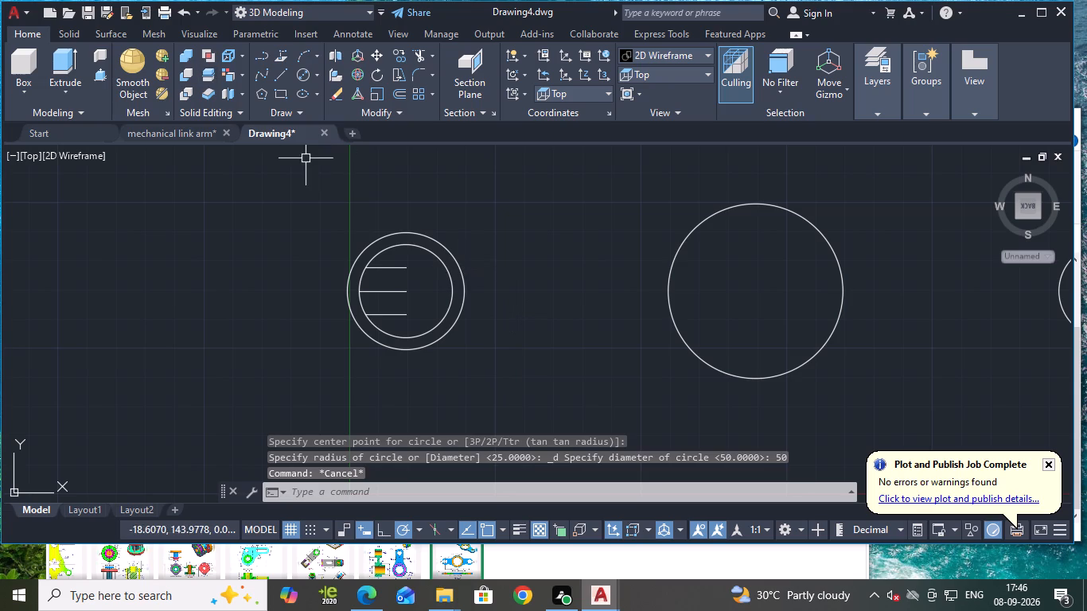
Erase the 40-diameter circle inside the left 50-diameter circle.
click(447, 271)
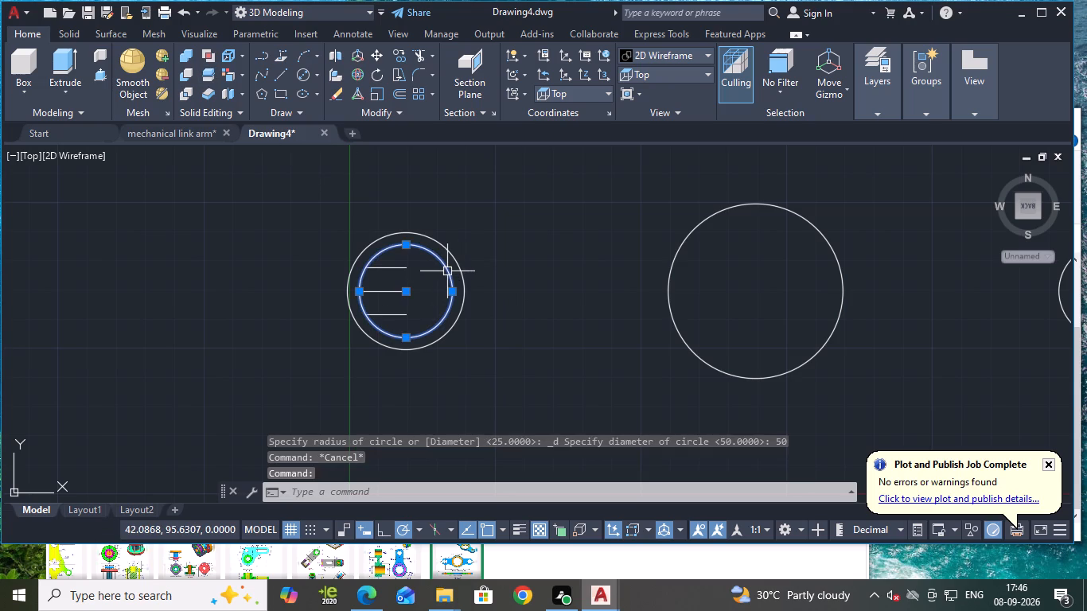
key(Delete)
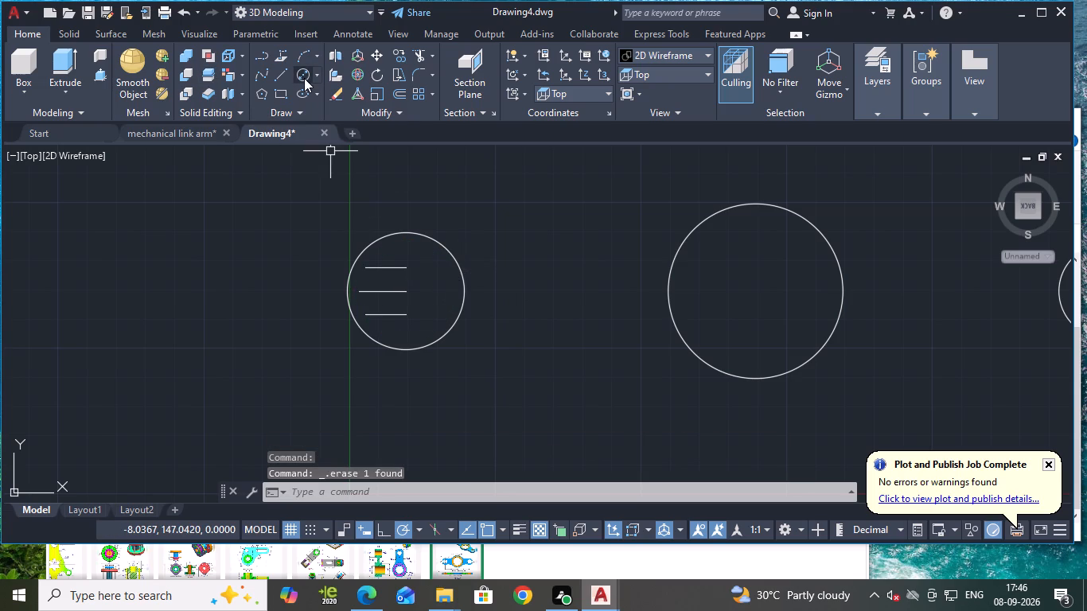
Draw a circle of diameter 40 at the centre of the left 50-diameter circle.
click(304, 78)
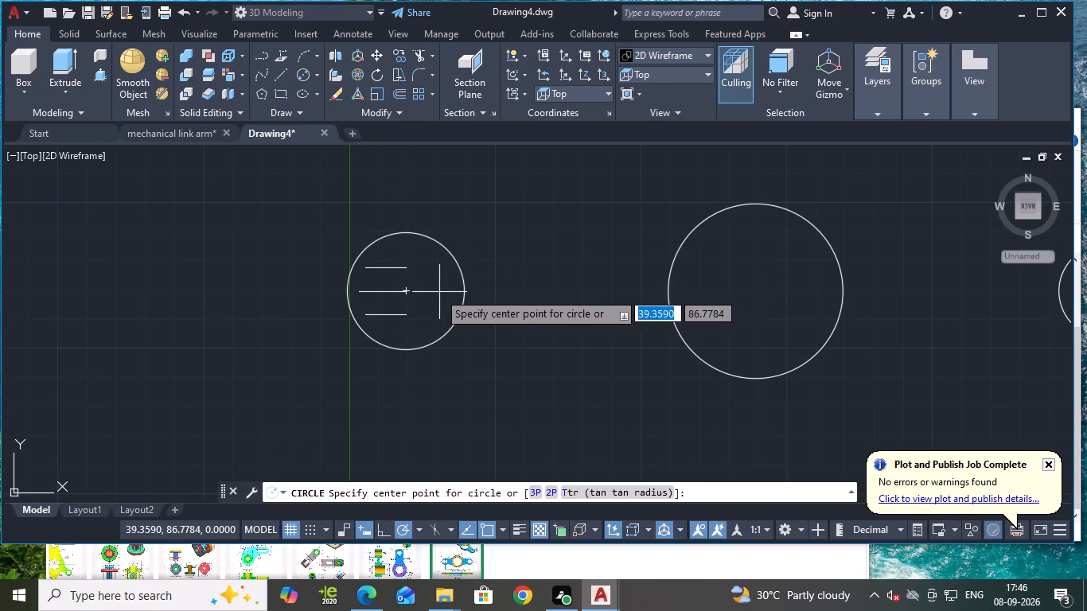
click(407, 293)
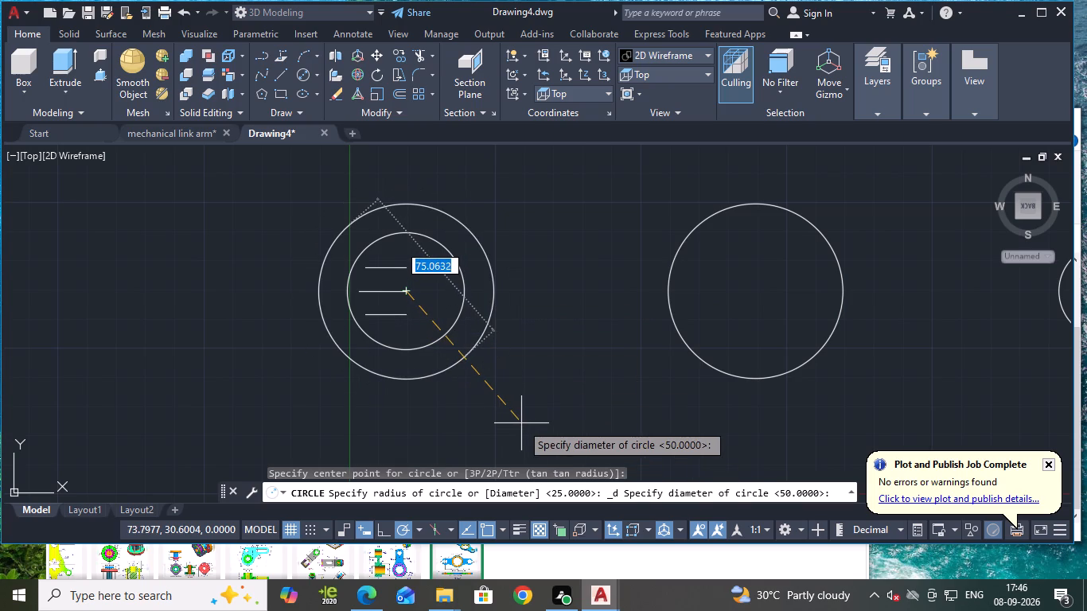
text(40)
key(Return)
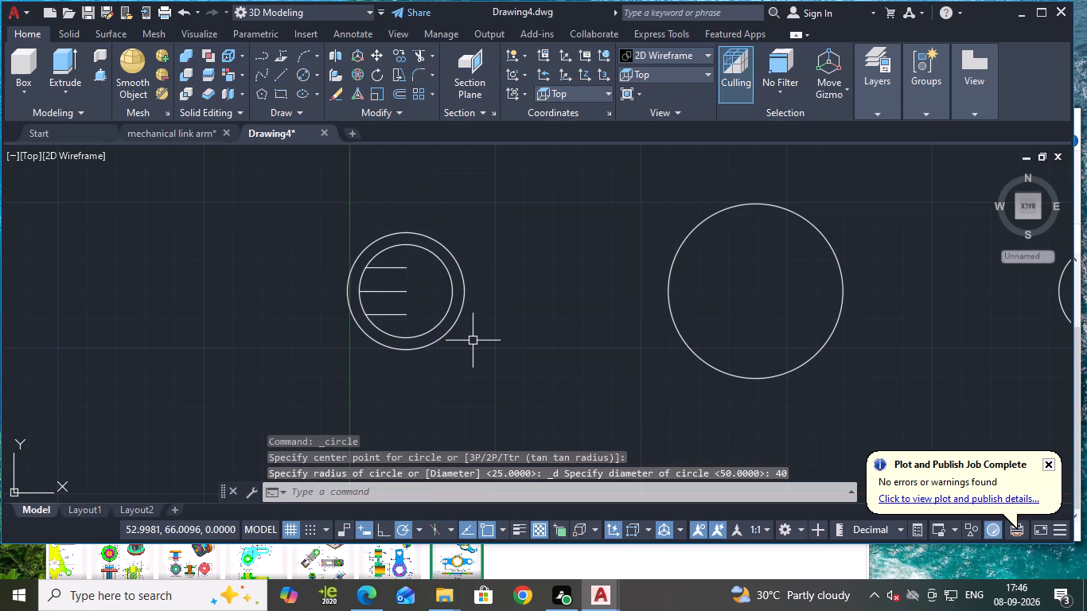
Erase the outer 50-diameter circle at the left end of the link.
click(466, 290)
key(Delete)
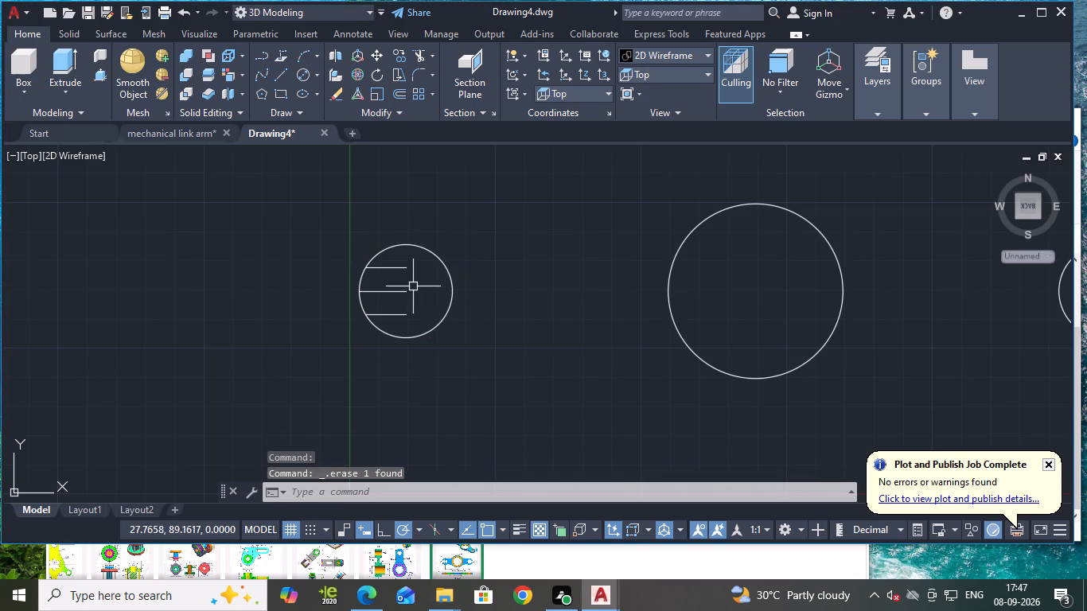
Draw a circle of radius 40 concentric with the left 40-diameter circle.
click(317, 78)
click(371, 104)
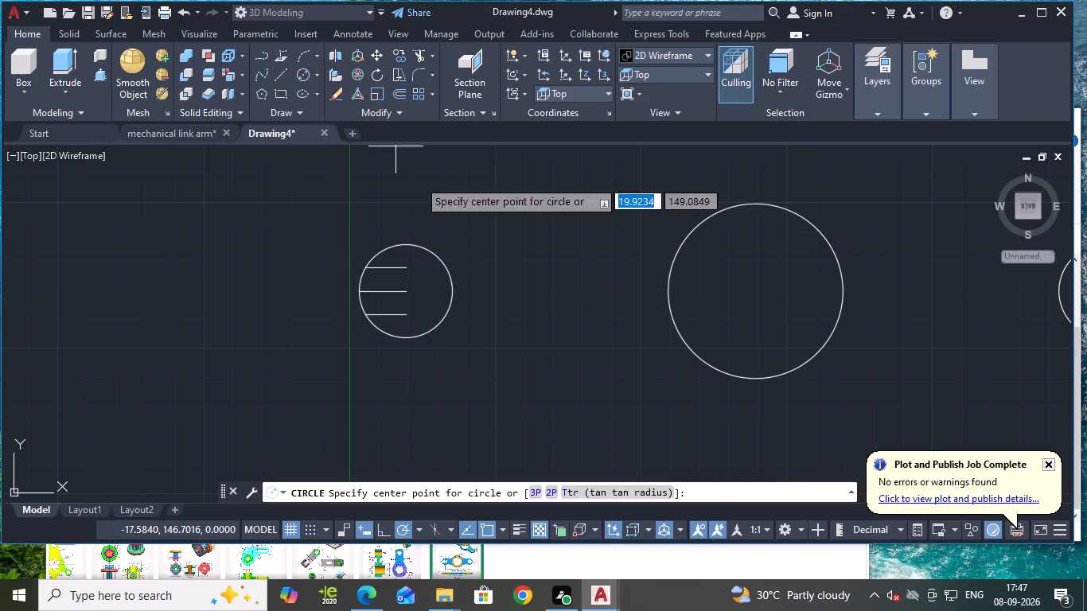
click(408, 293)
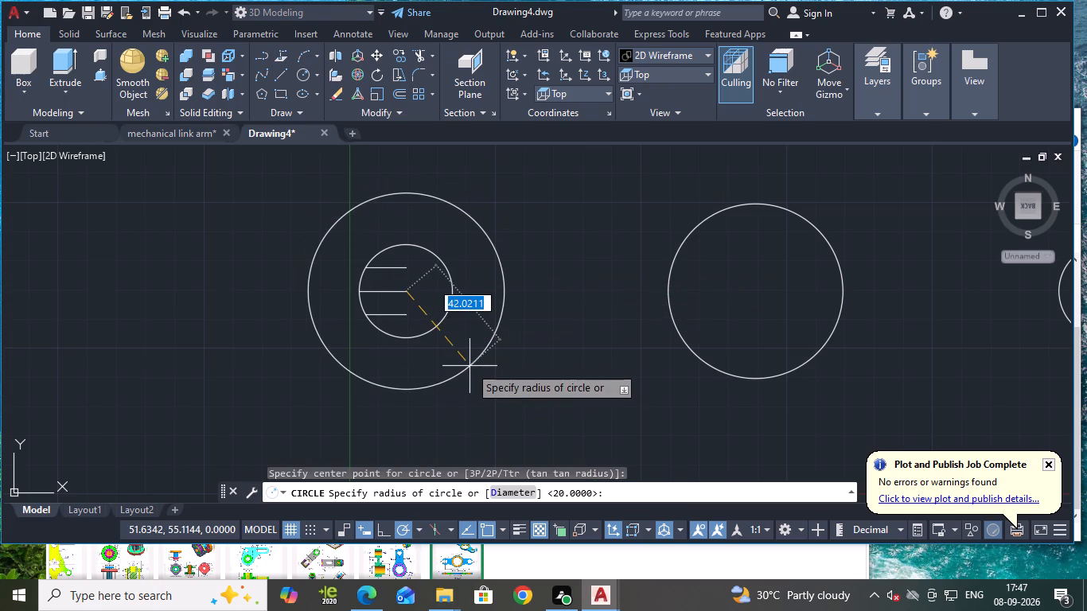
text(40)
key(Return)
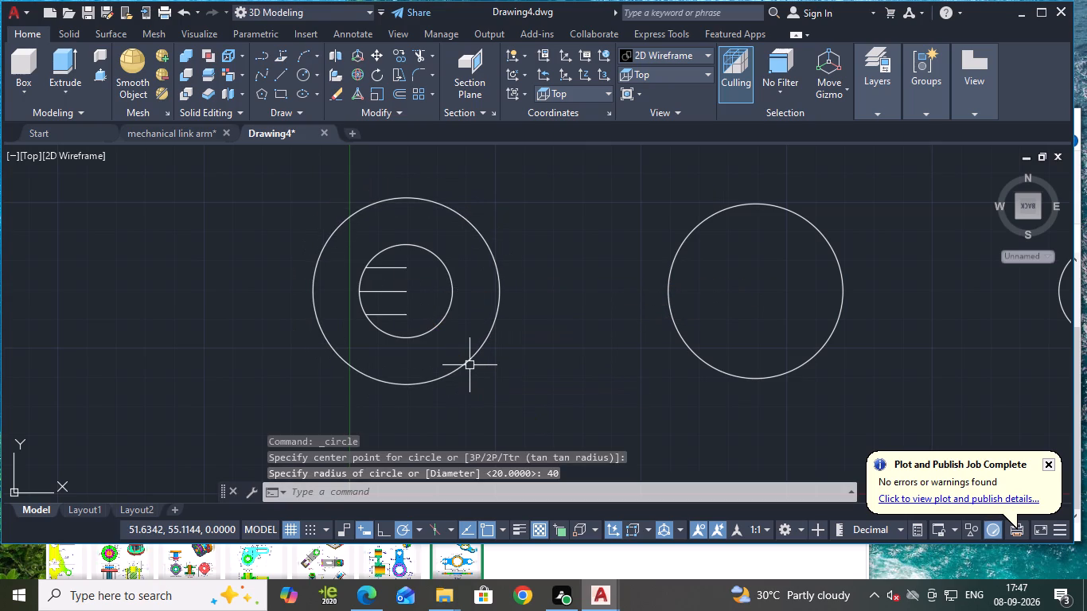
key(Escape)
Erase the 40-diameter circle inside the left radius-40 circle.
click(448, 266)
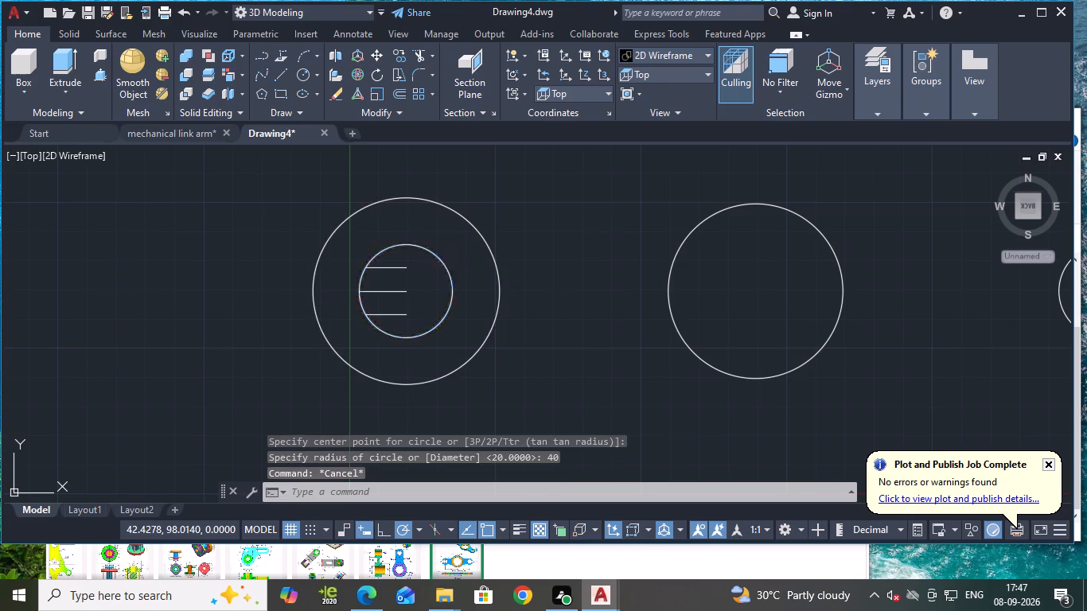
key(Delete)
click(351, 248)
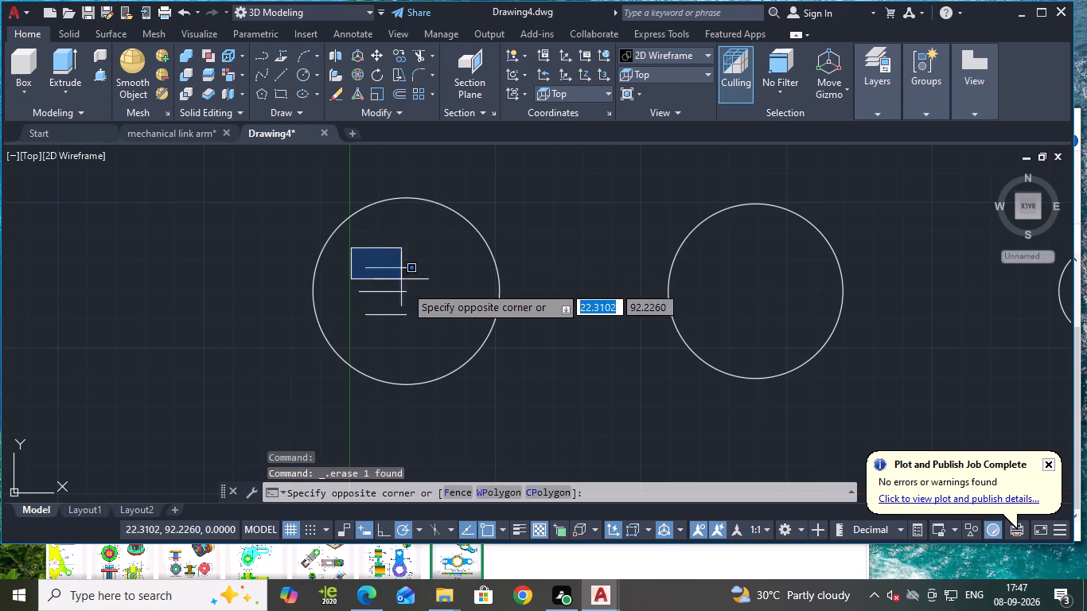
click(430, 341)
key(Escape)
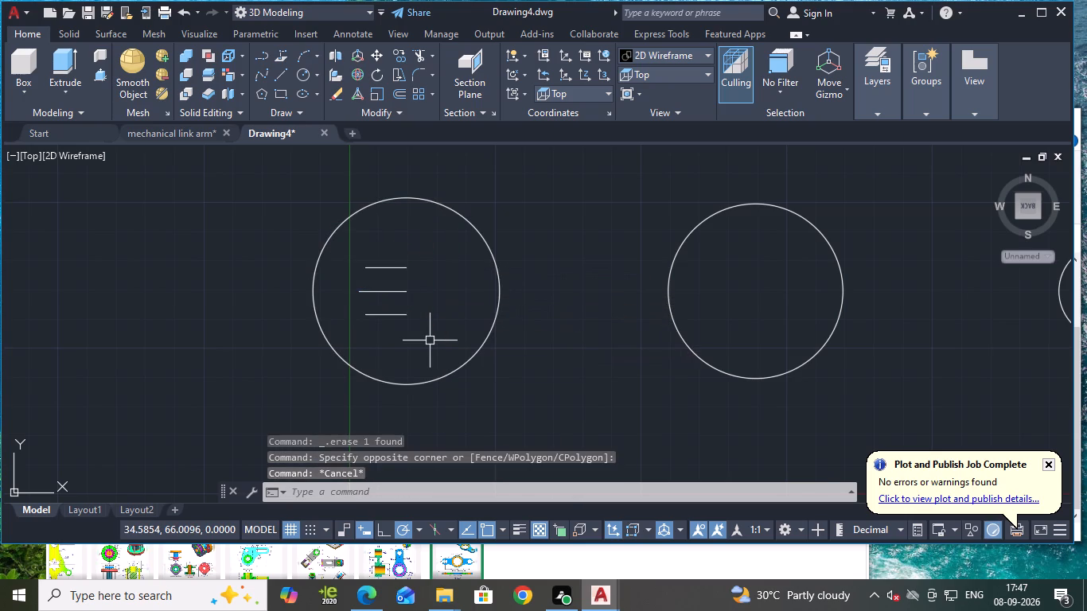
Draw a circle of diameter 50 centred at the inner end of the middle horizontal line, inside the radius-40 circle.
click(303, 76)
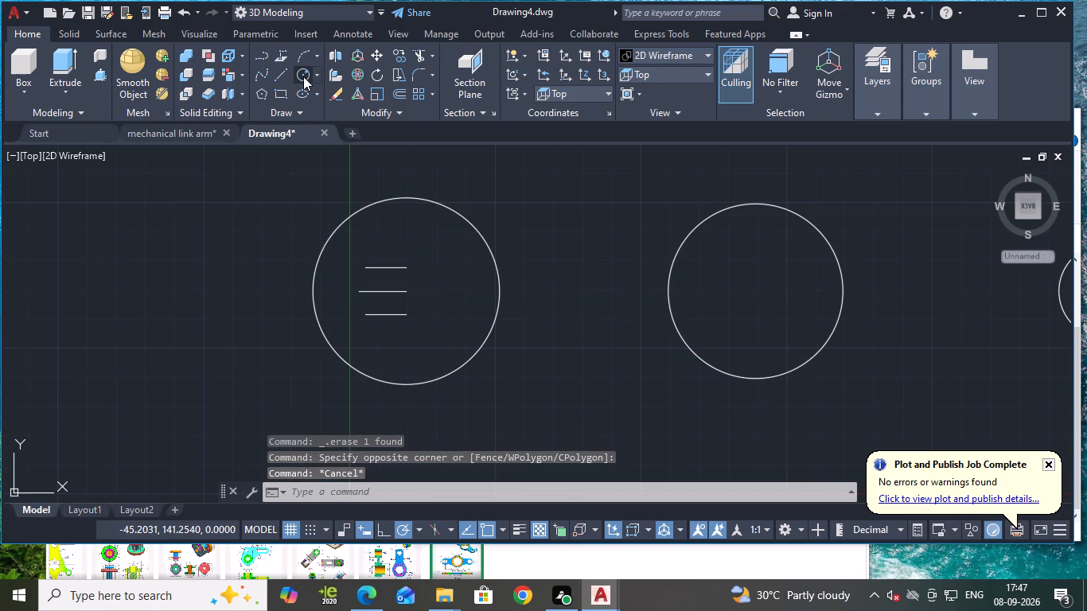
click(405, 293)
key(d)
key(Return)
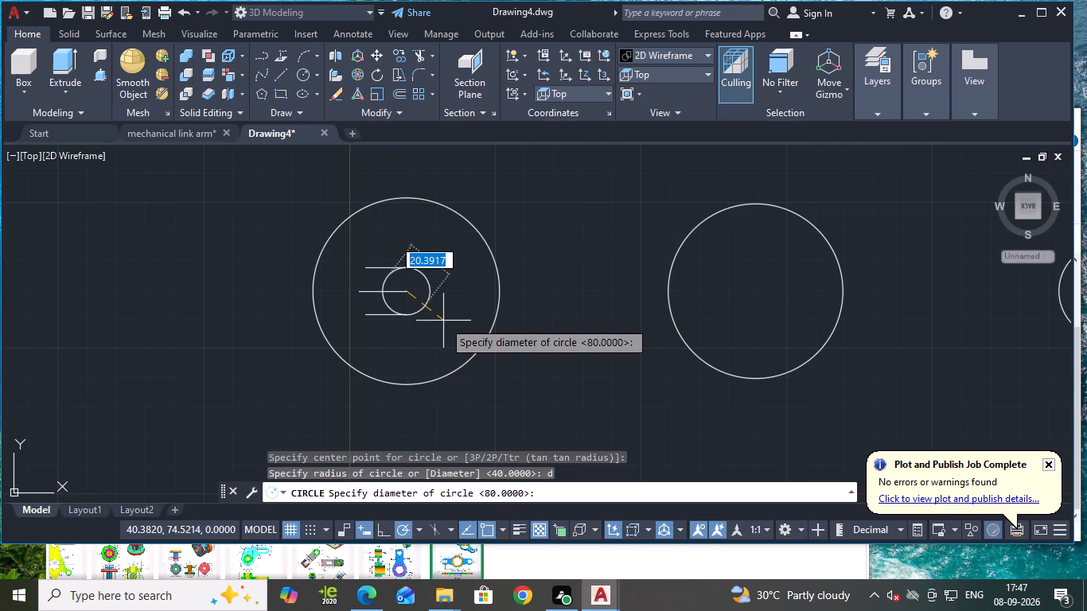
text(50)
key(Return)
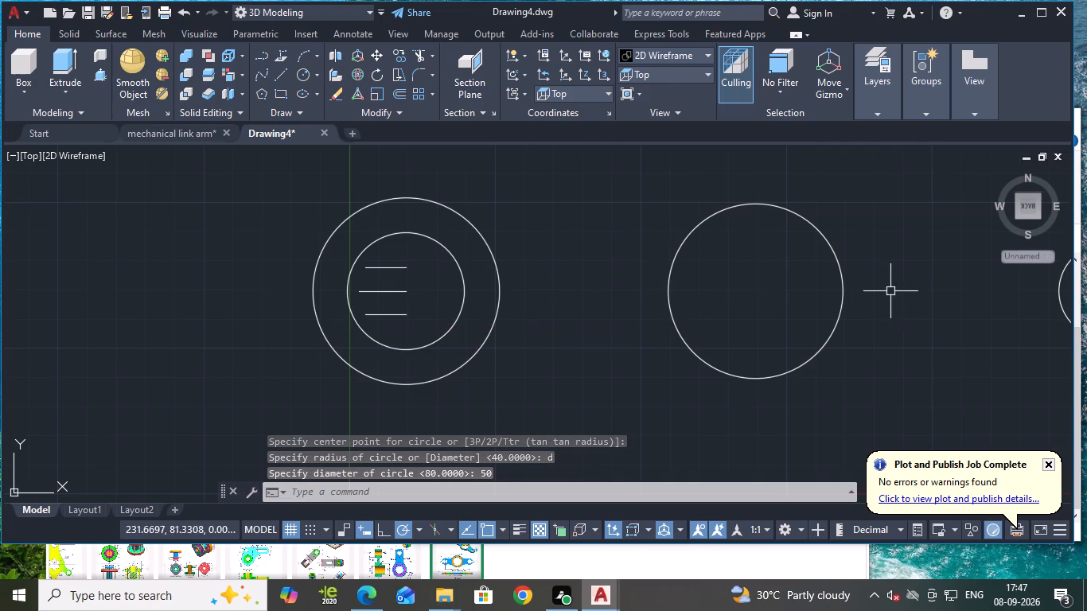
Erase the 40-diameter circle at the right end of the link.
scroll(897, 294, down, 1)
middle_drag(907, 309, 606, 333)
click(669, 282)
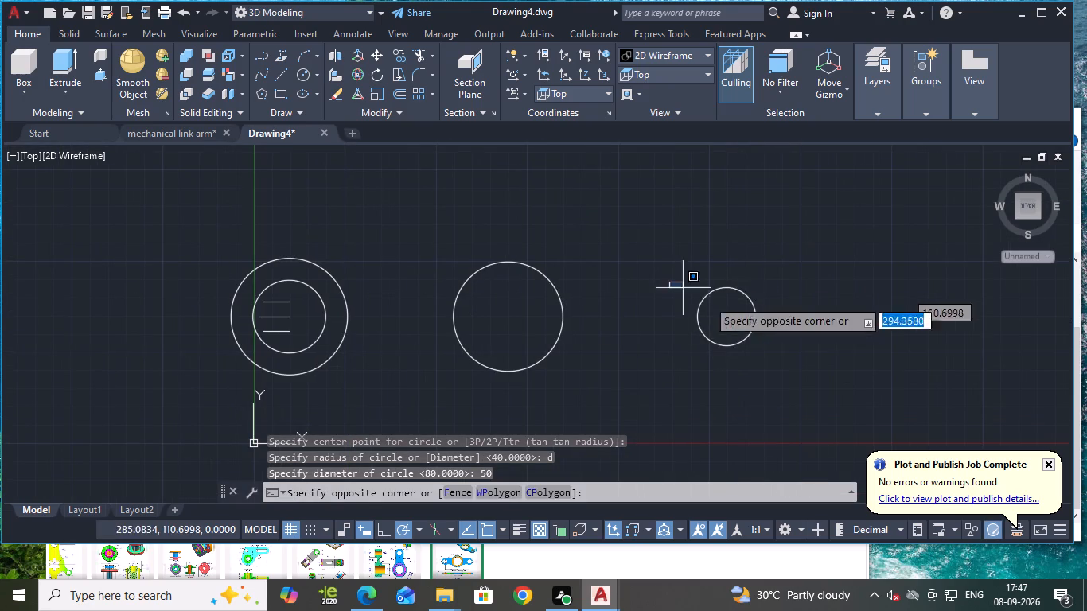
click(771, 378)
key(Delete)
Extend the three horizontal slot lines at the link's left end outward to the radius-40 circle.
scroll(307, 305, up, 2)
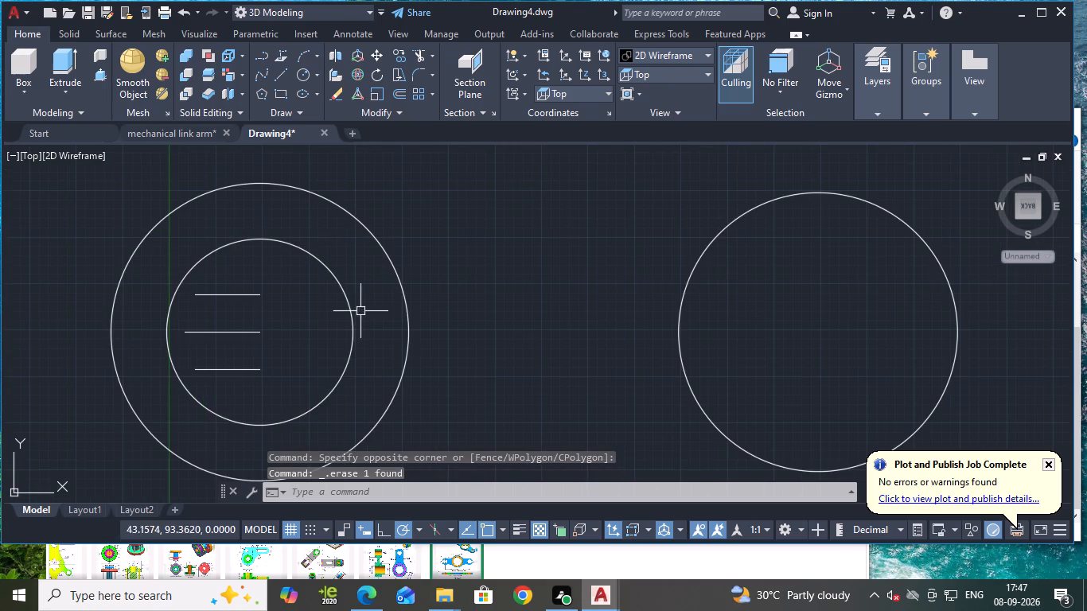
key(Escape)
middle_drag(510, 337, 557, 343)
text(ex)
key(Return)
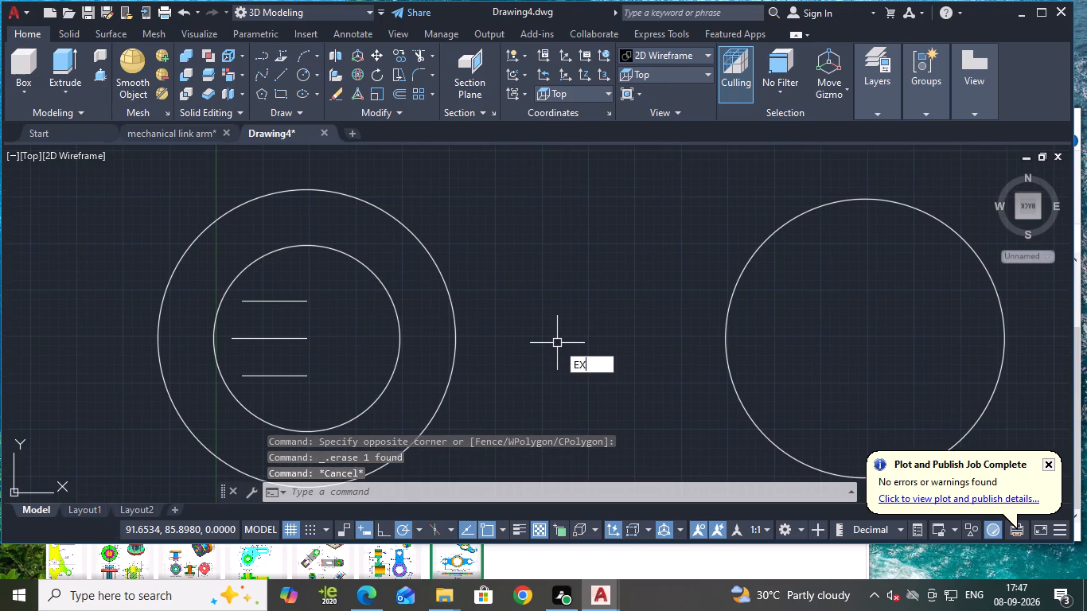
click(297, 301)
click(271, 301)
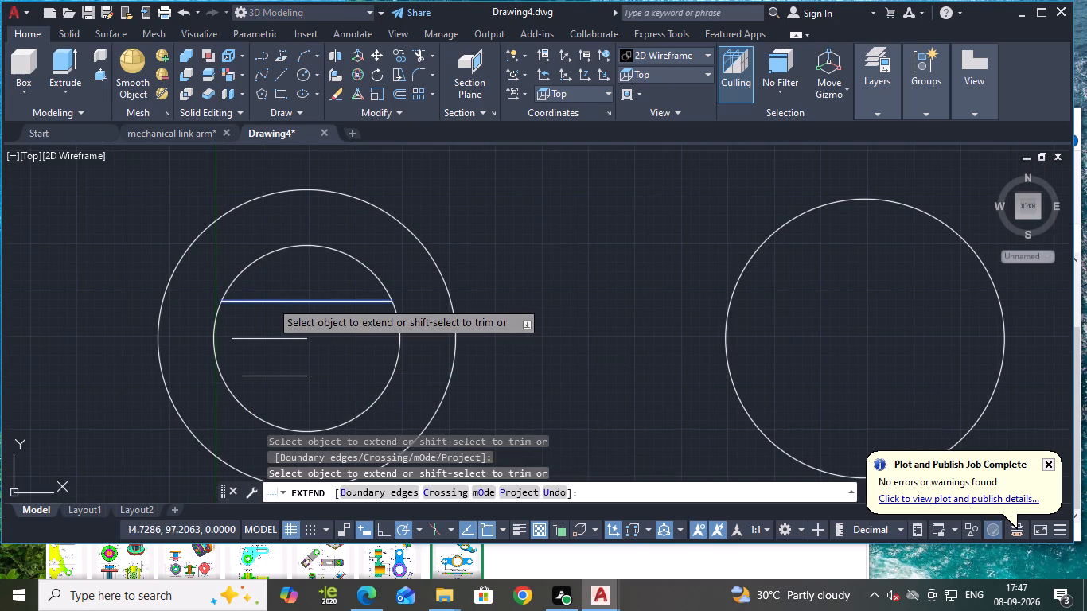
click(241, 301)
click(241, 341)
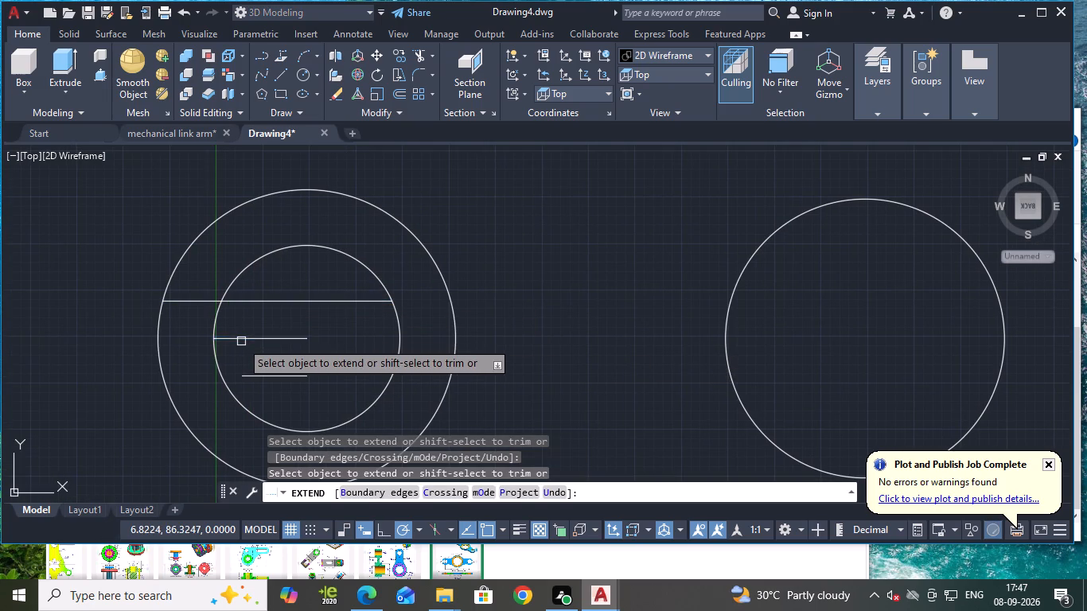
click(228, 341)
click(260, 379)
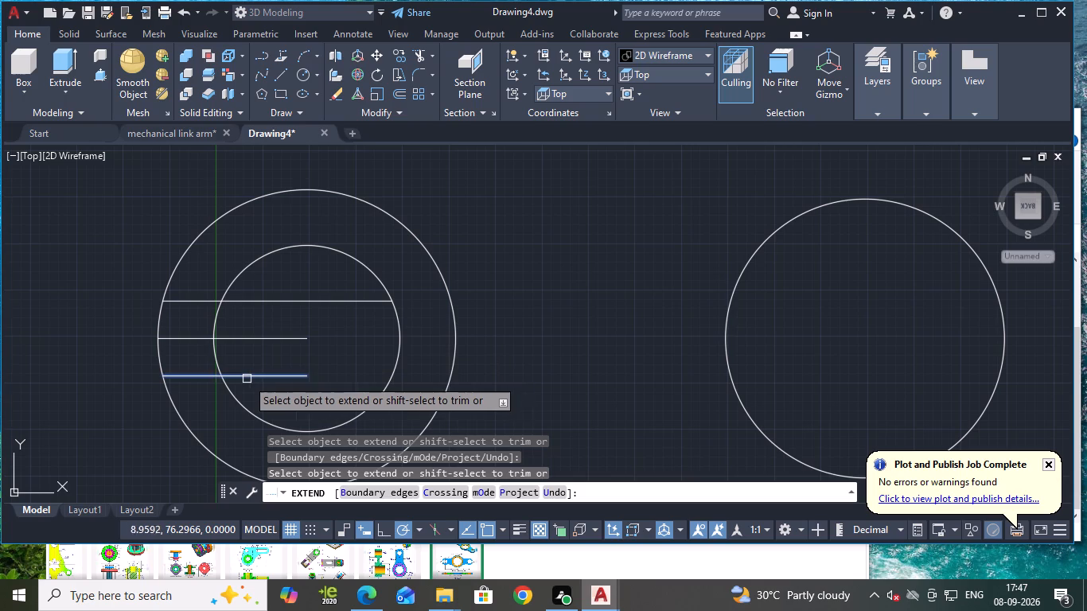
click(246, 379)
key(Escape)
Trim both left-end circles between the outer slot lines, the whole middle line, and the line portions inside the inner circle to open the slot.
middle_drag(480, 389, 512, 399)
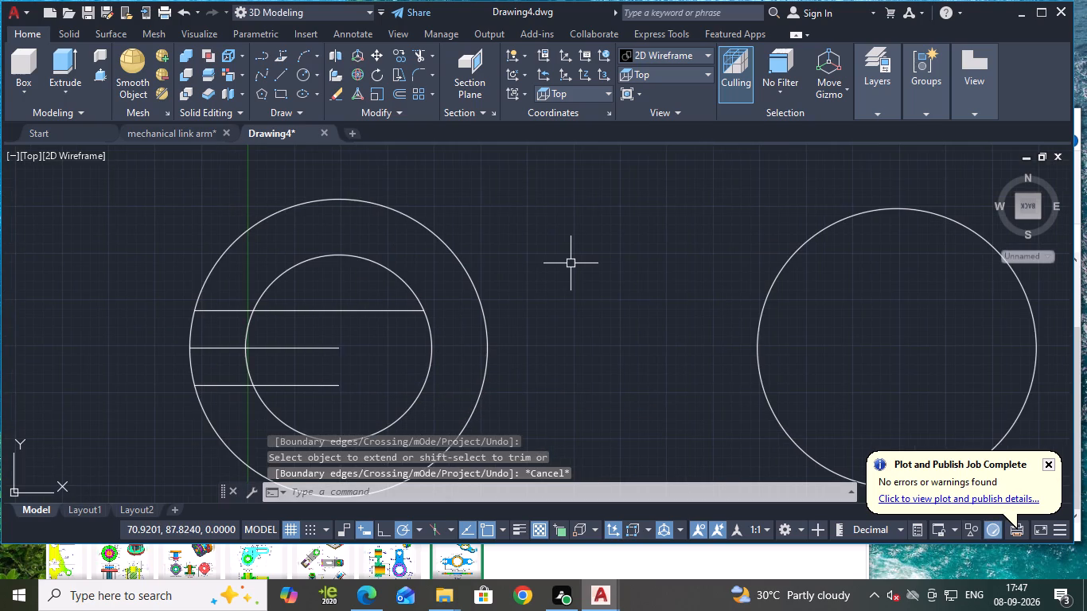
text(tr)
key(Return)
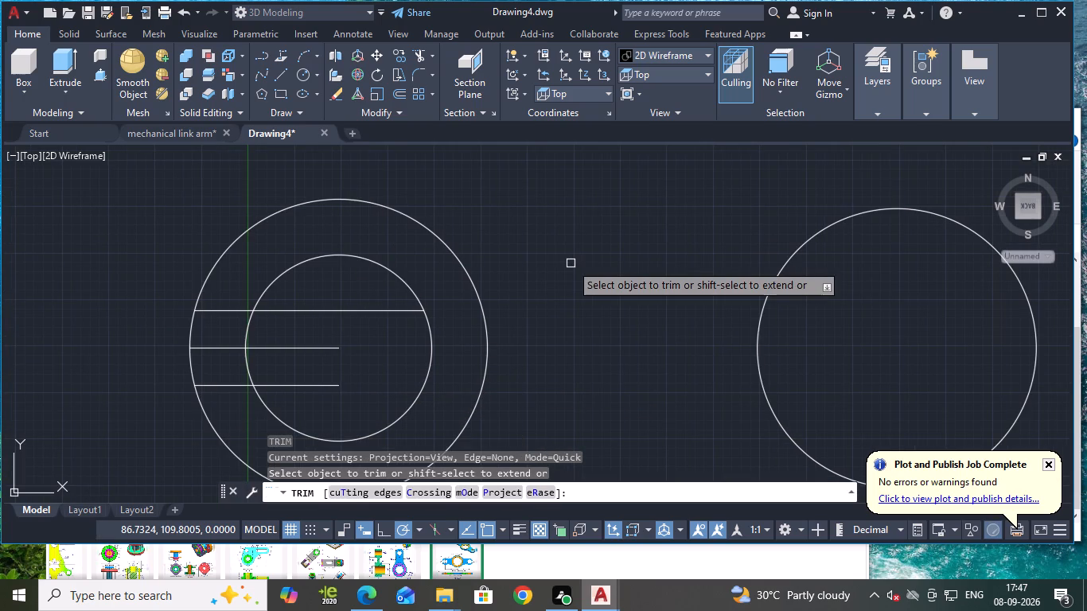
click(191, 324)
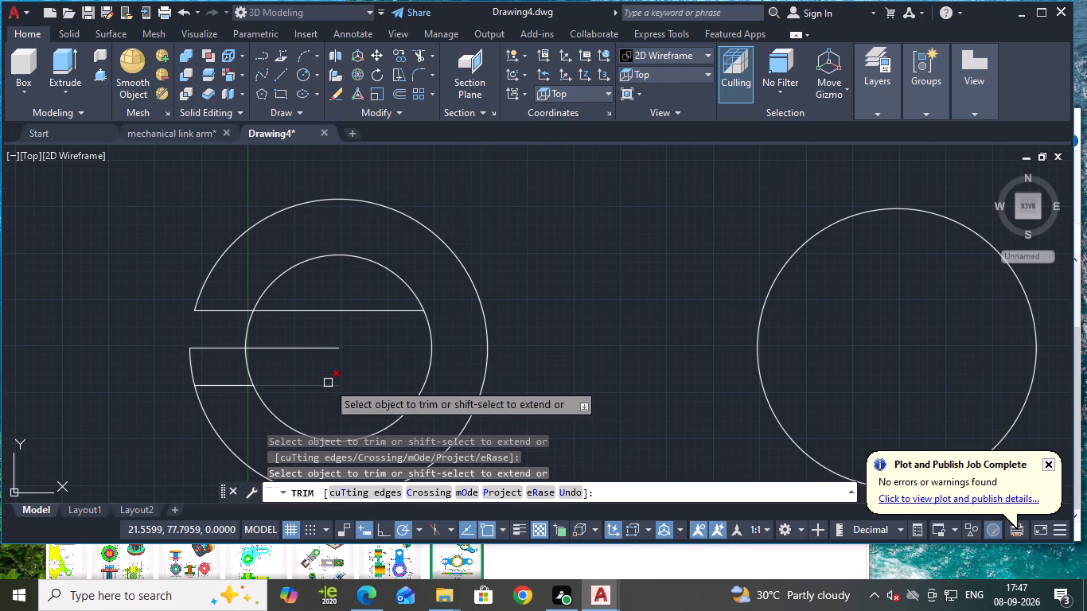
click(207, 348)
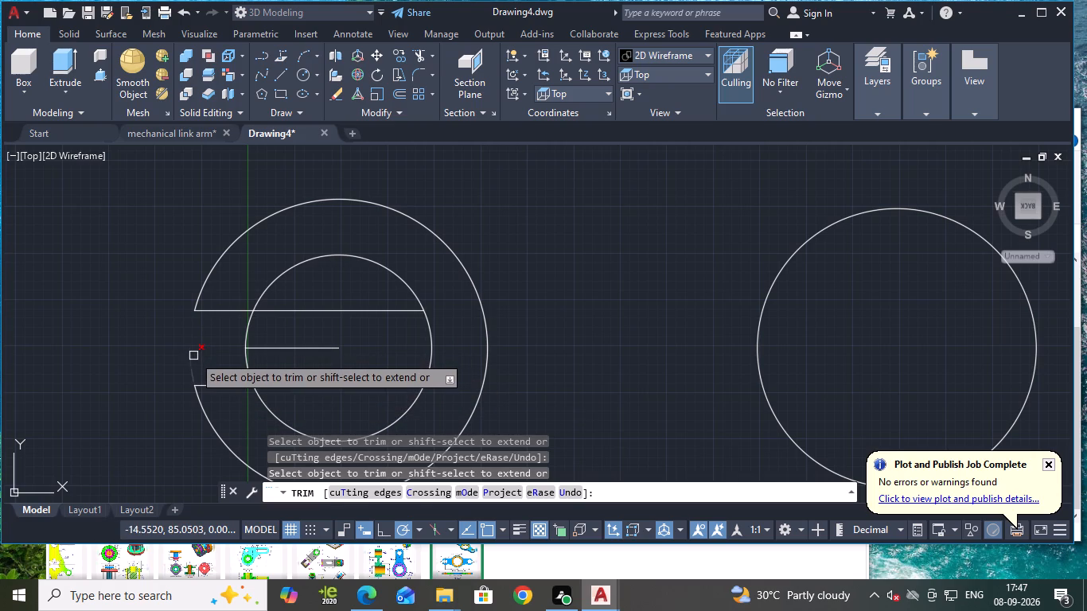
click(193, 356)
click(290, 312)
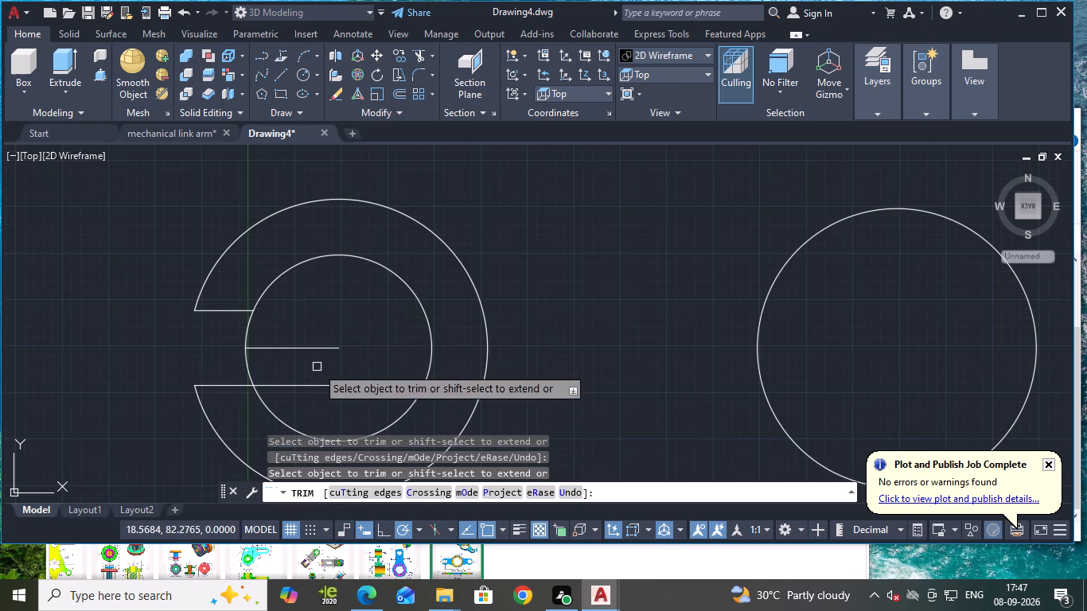
click(296, 347)
click(307, 383)
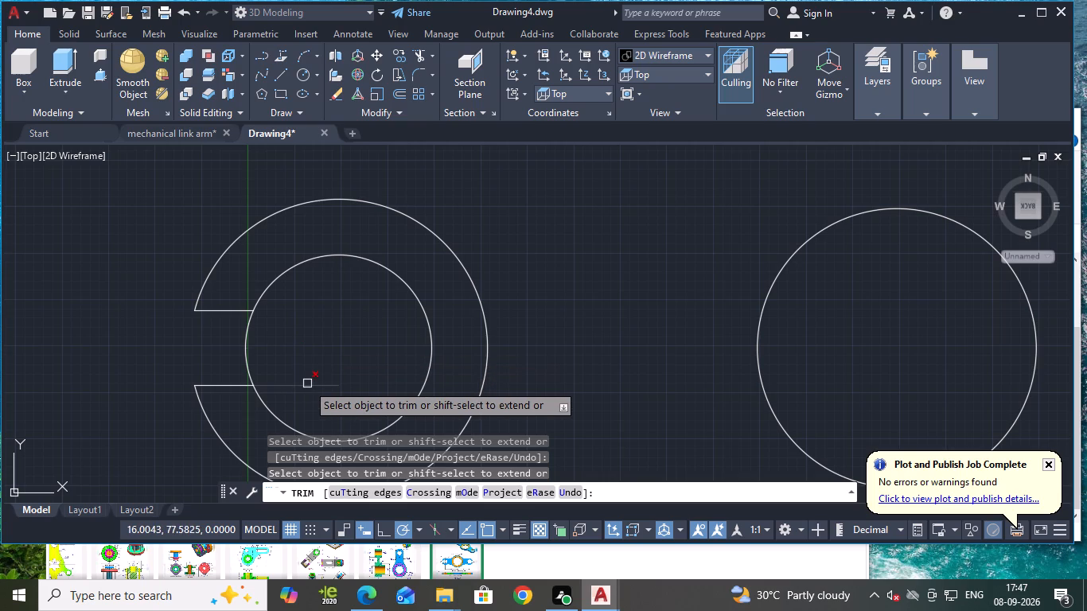
click(248, 357)
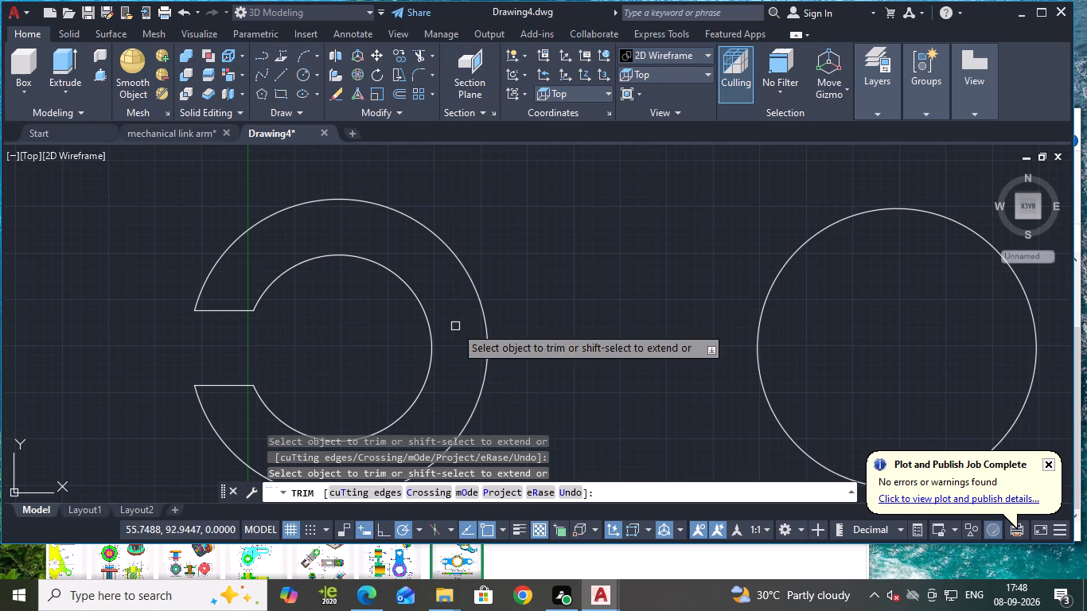
scroll(455, 326, down, 1)
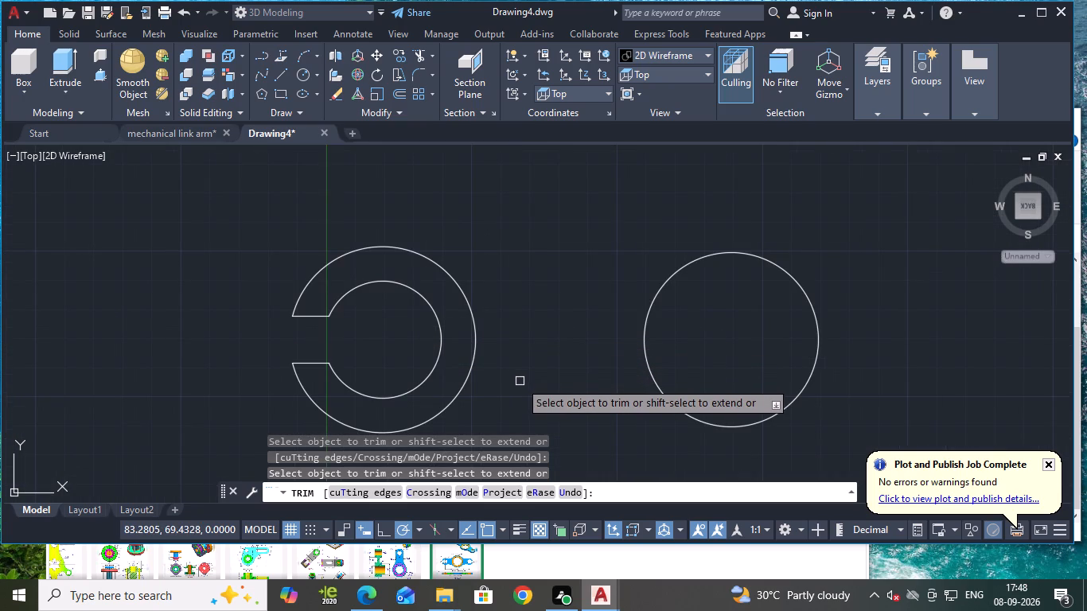
middle_drag(536, 395, 496, 388)
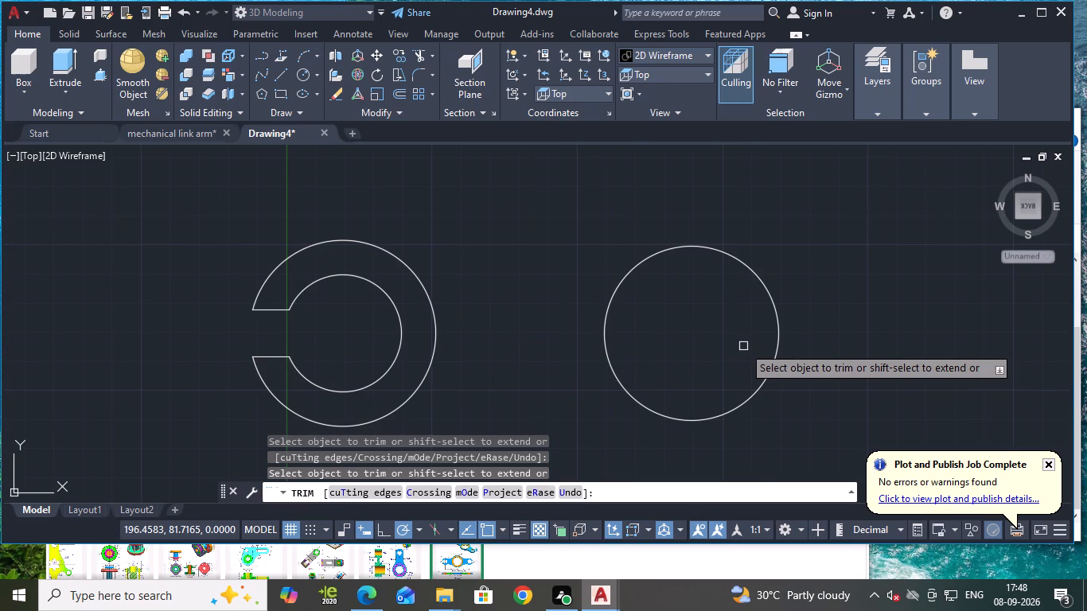
key(Escape)
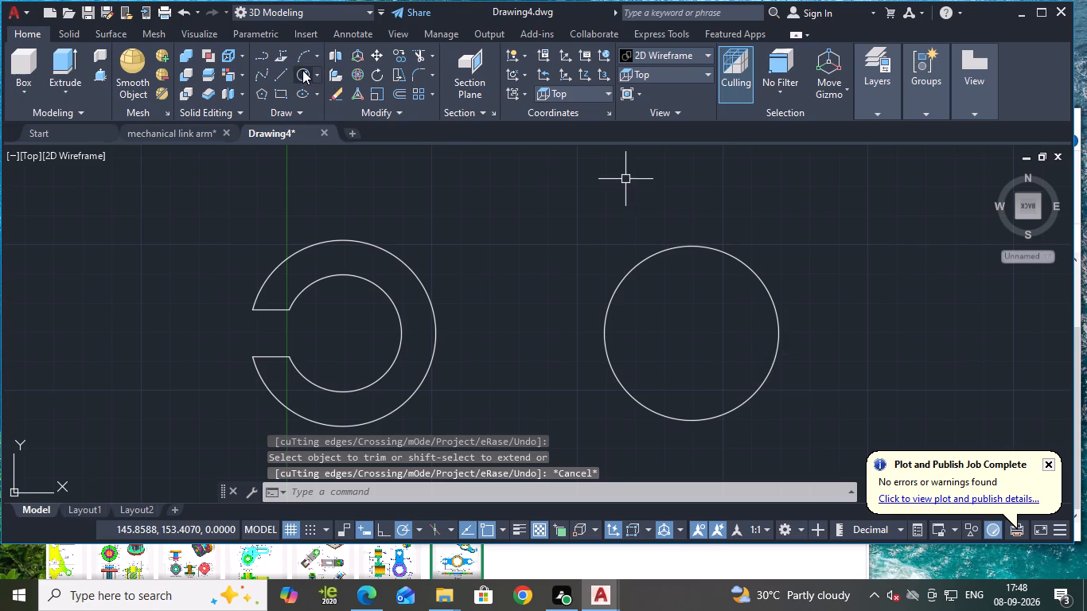
Draw a circle of radius 75 concentric with the link's central circle.
click(302, 70)
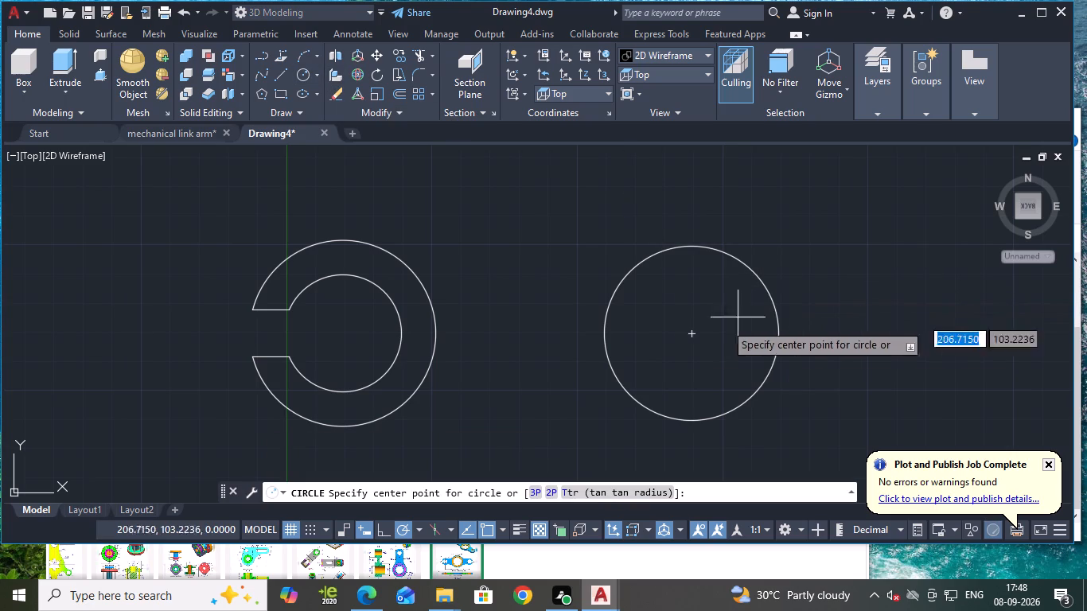
click(692, 334)
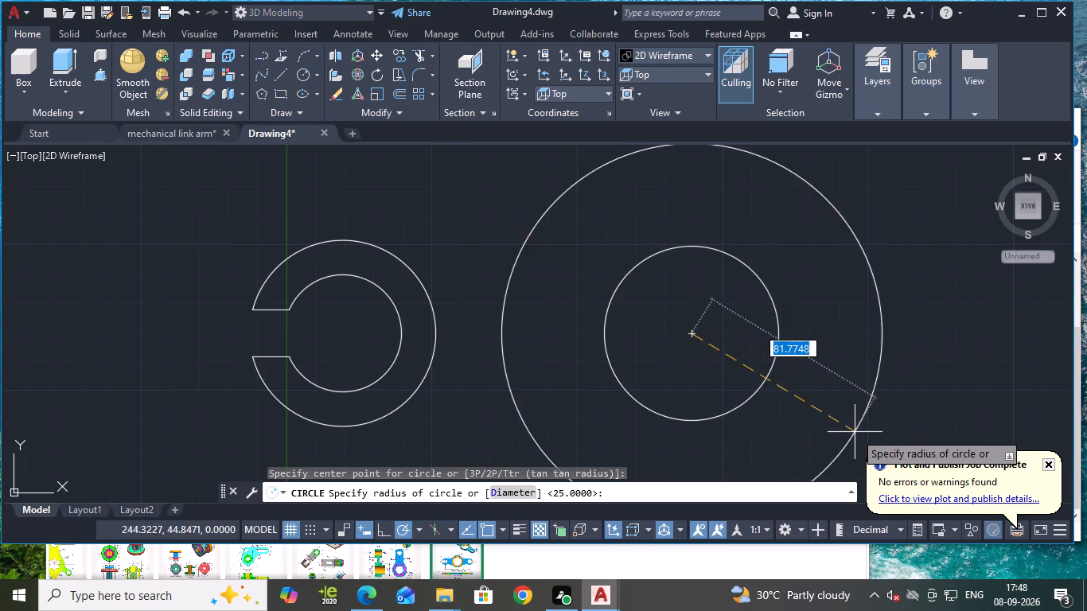
text(75)
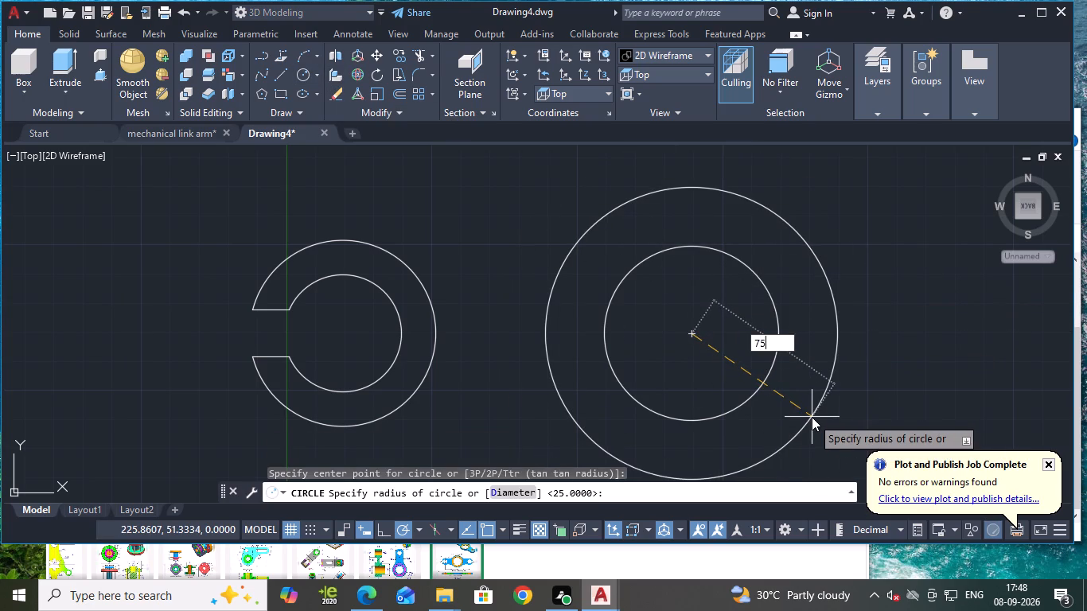
key(Return)
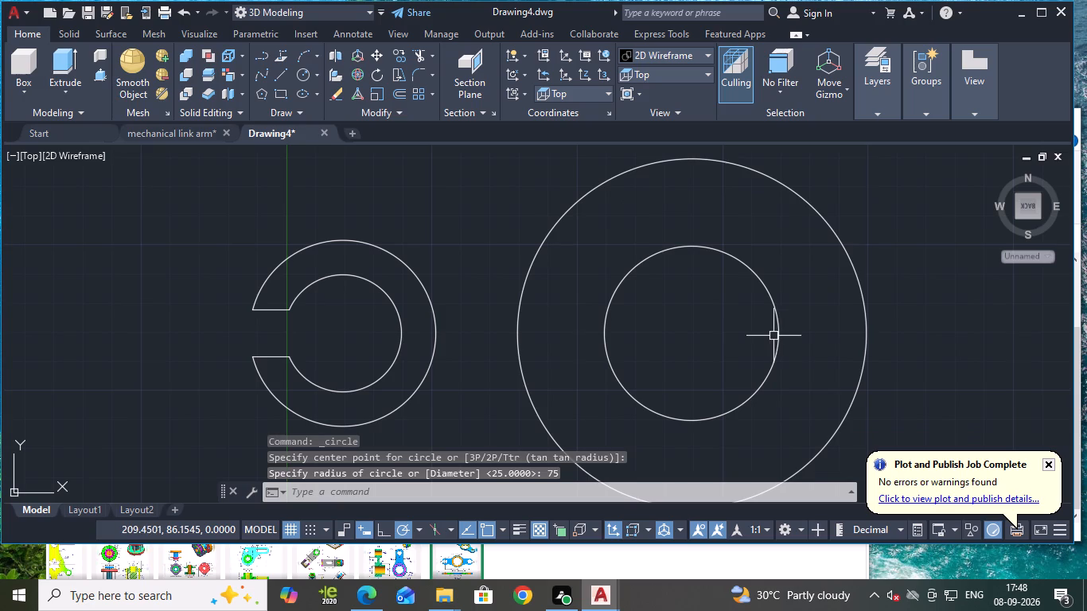
Erase the smaller 75-diameter circle inside the new central circle.
click(779, 342)
key(Delete)
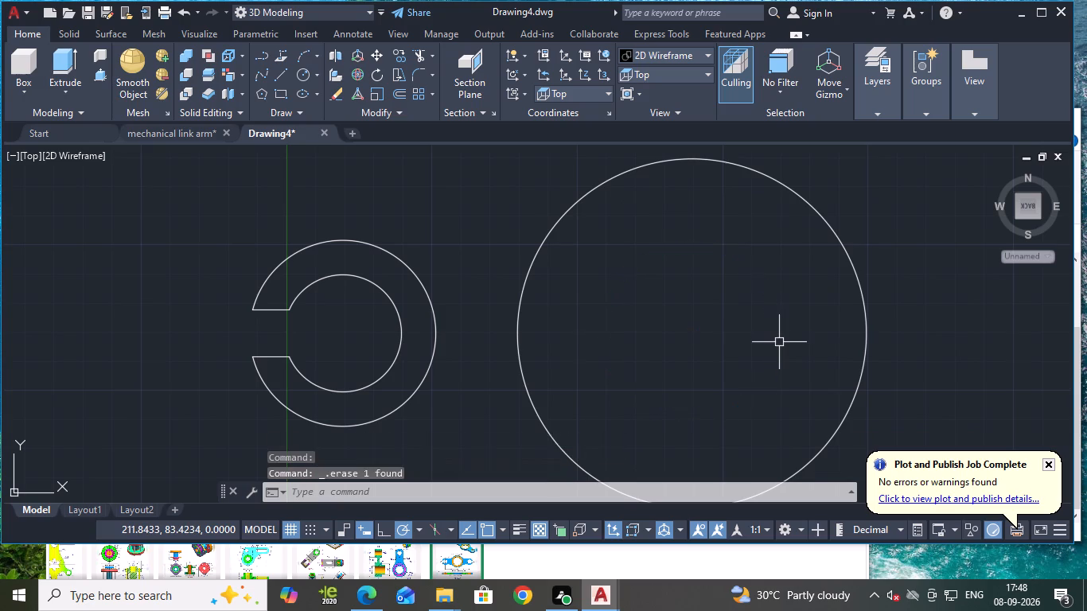
Copy the left slotted end 300 units horizontally to the right, using its circle centre as the base point.
scroll(779, 342, down, 1)
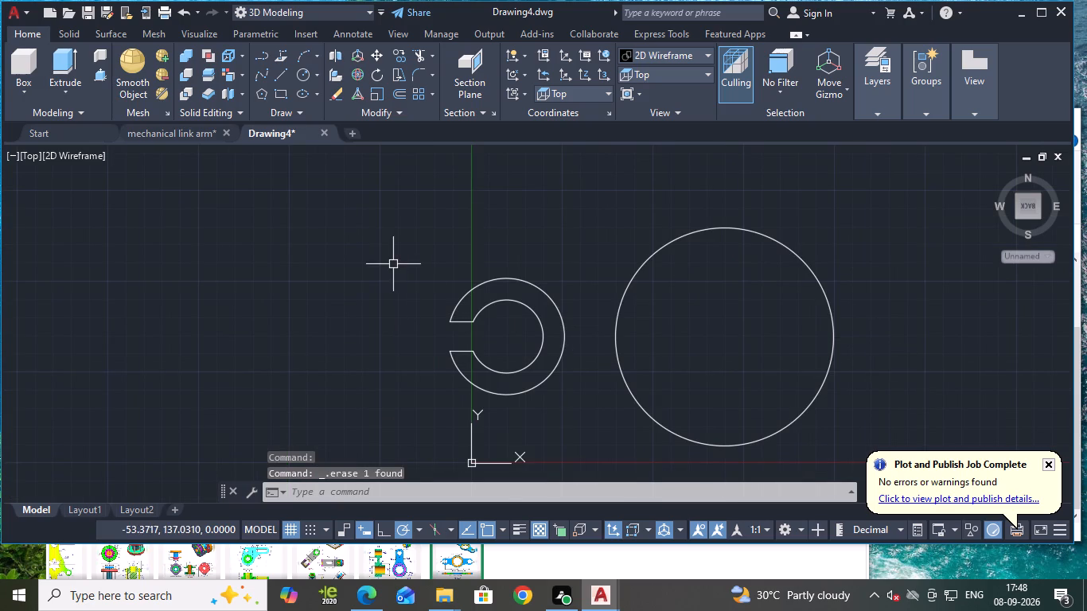
click(393, 264)
click(586, 422)
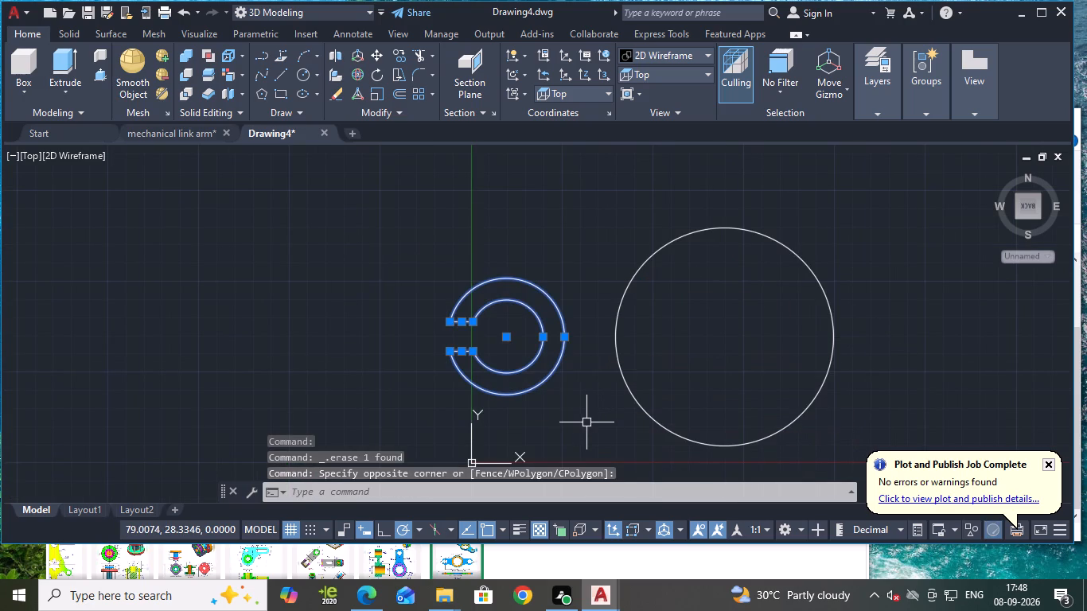
text(co)
key(Return)
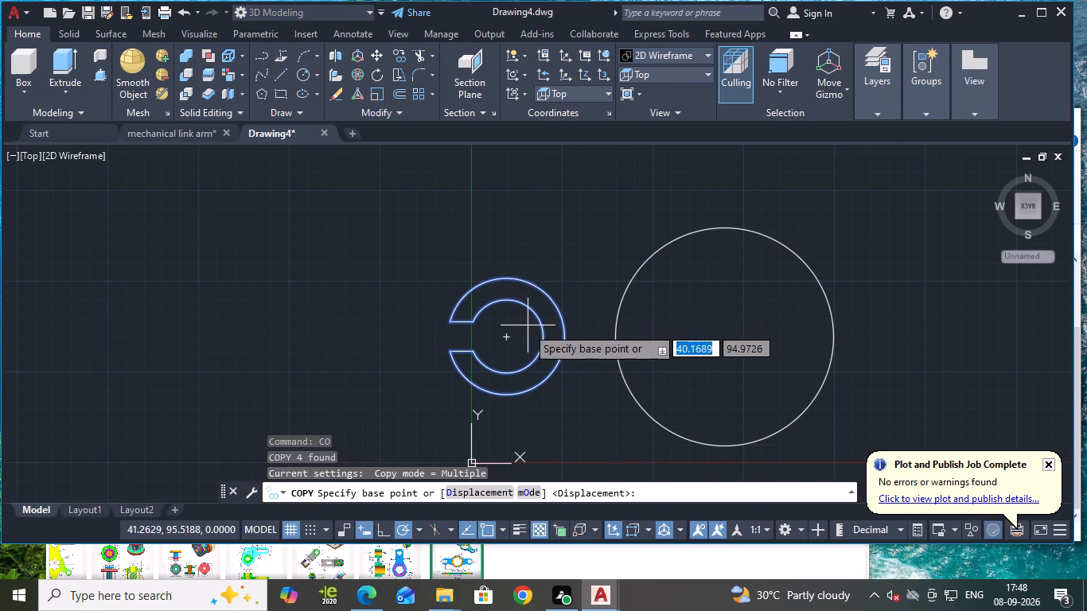
click(508, 337)
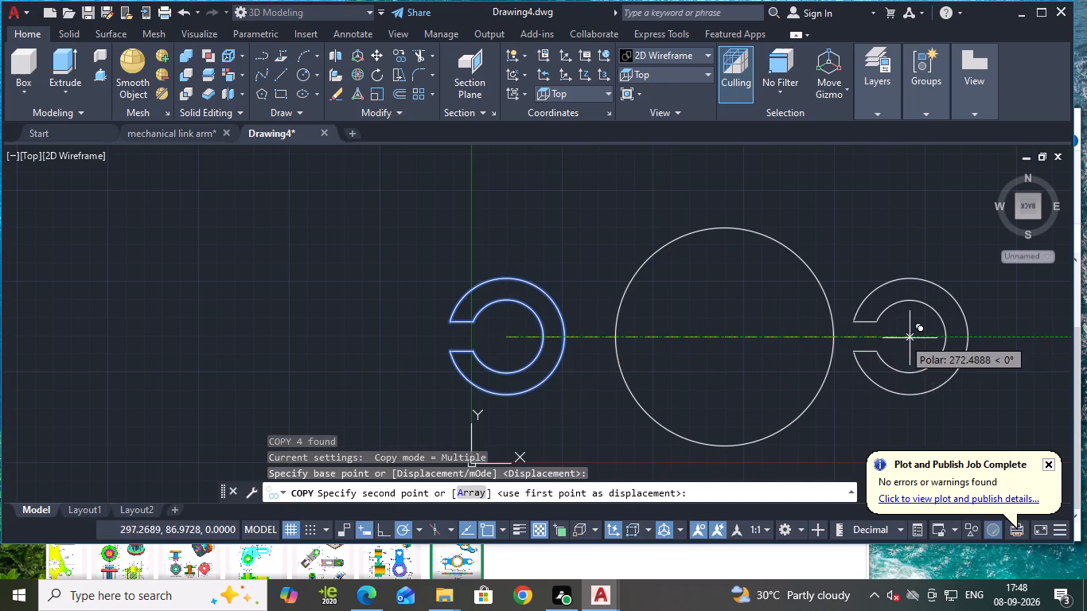
text(300)
key(Return)
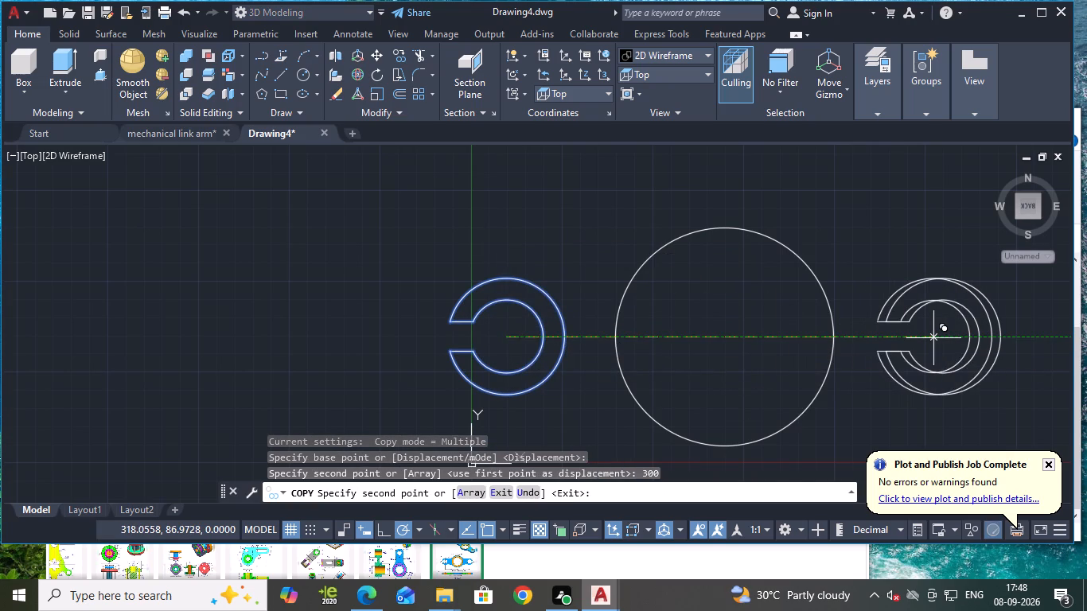
key(Escape)
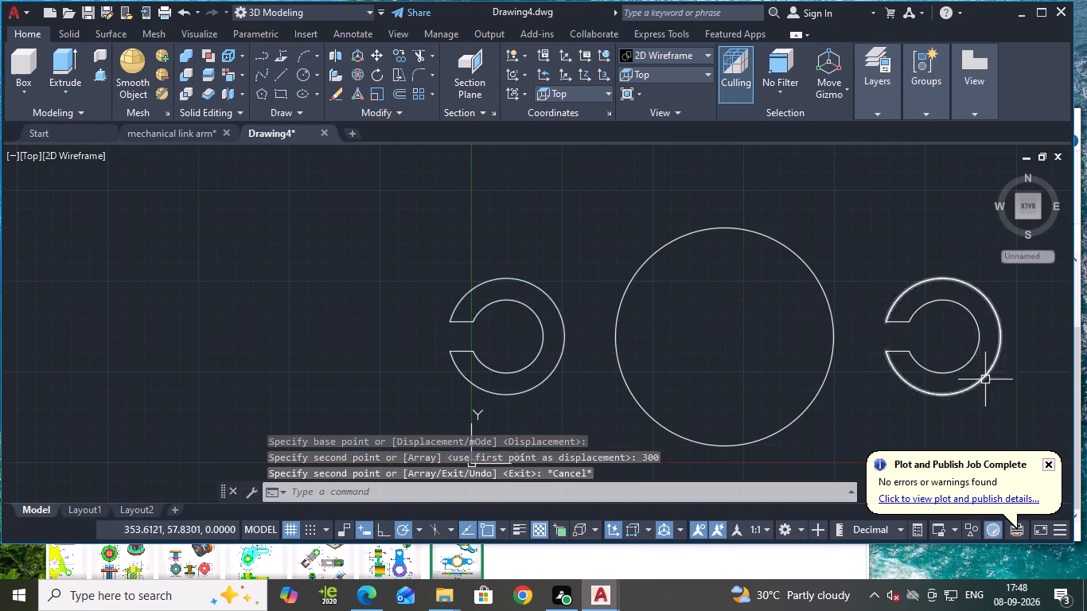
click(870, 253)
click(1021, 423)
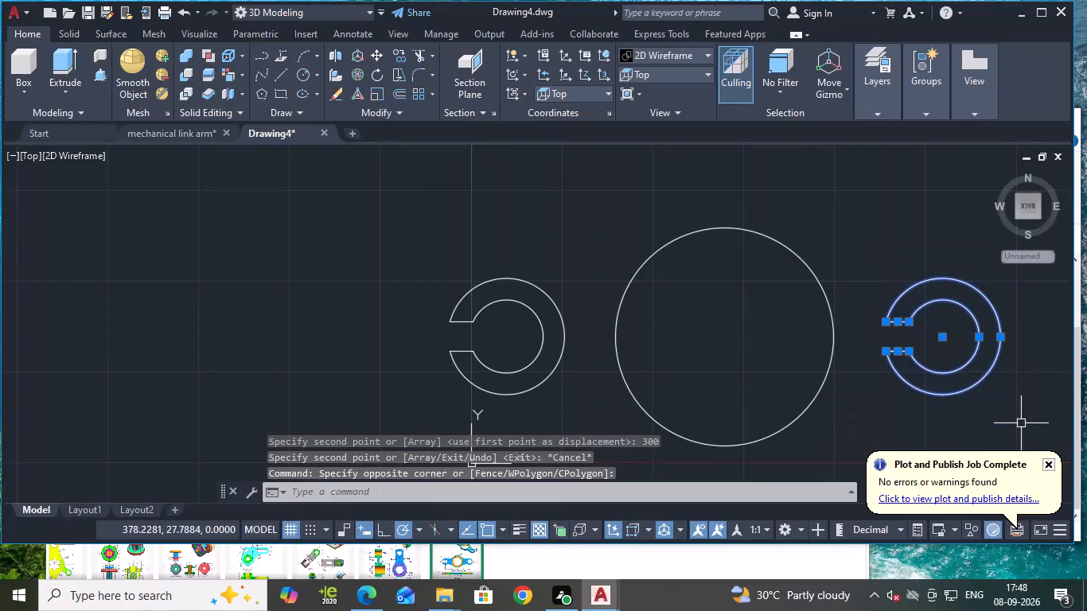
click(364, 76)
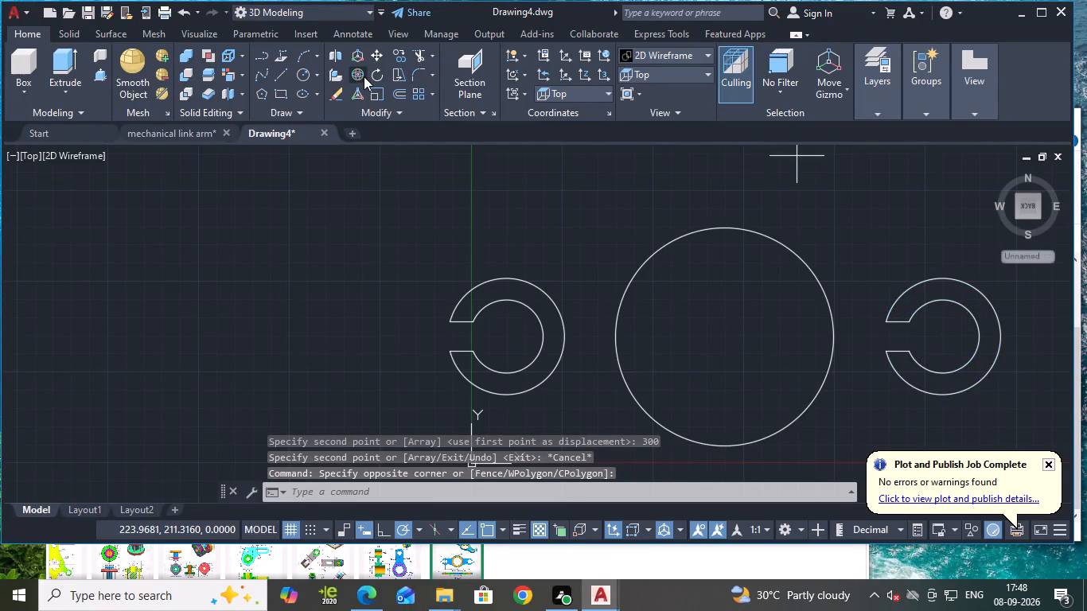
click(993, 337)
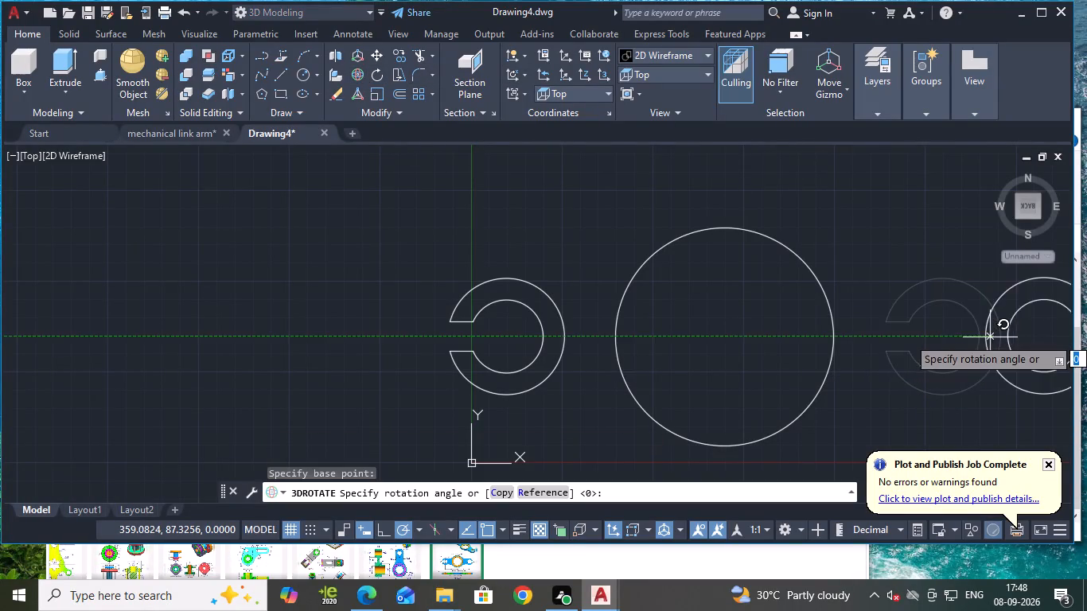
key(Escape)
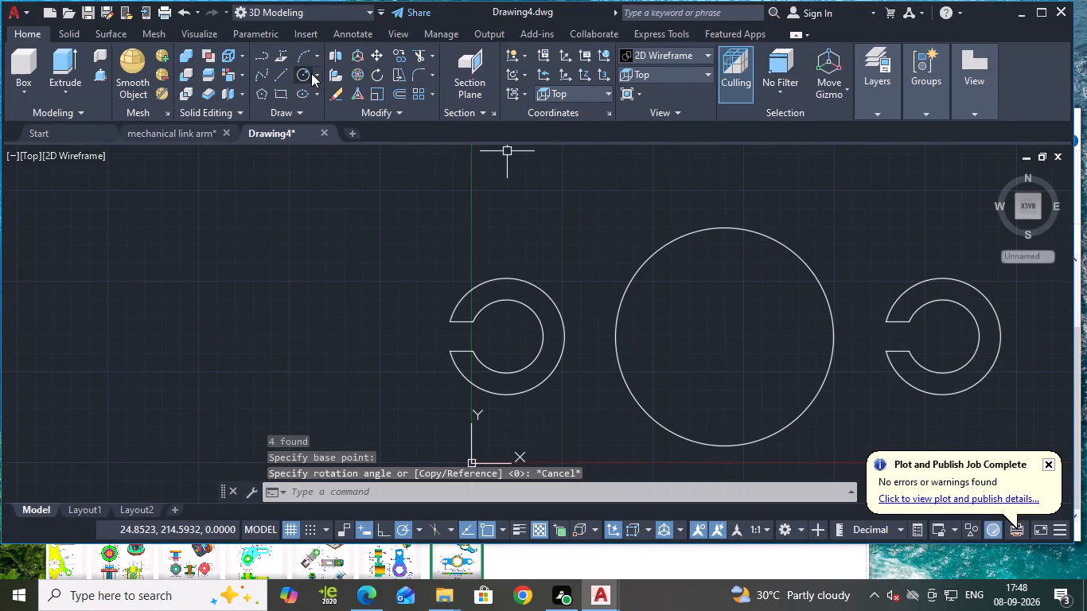
Rotate the right slotted end half a turn about its circle centre so the slot opening faces away from the central circle.
click(370, 79)
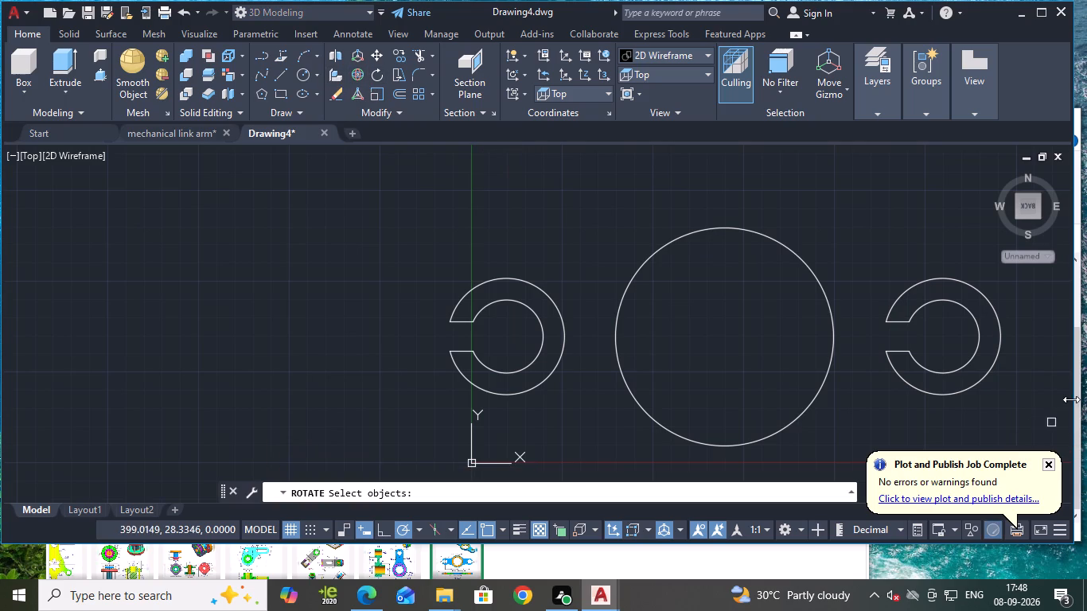
click(1000, 344)
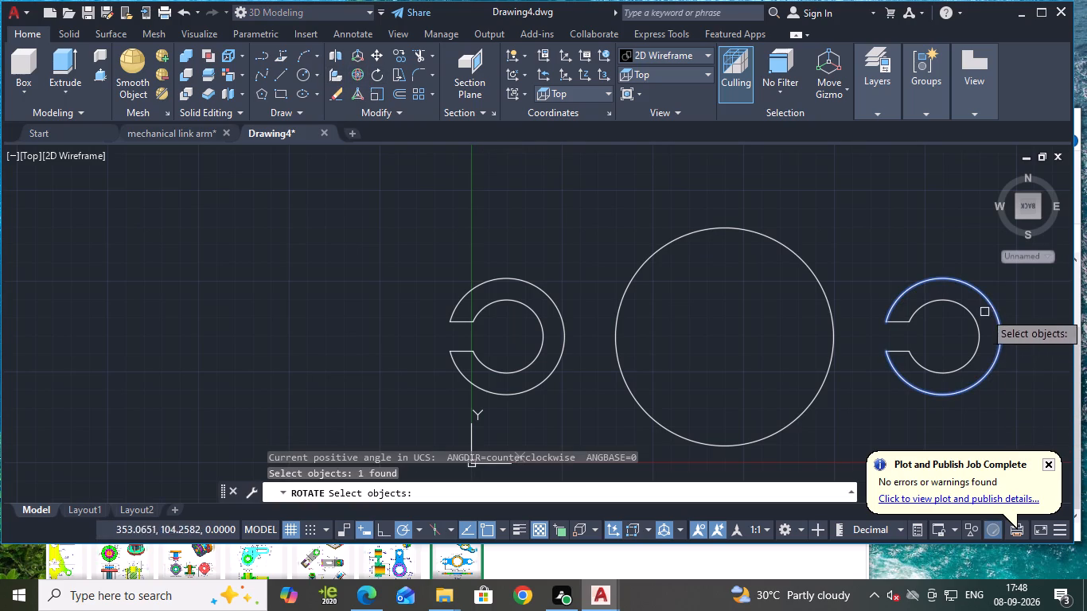
click(972, 333)
double_click(980, 333)
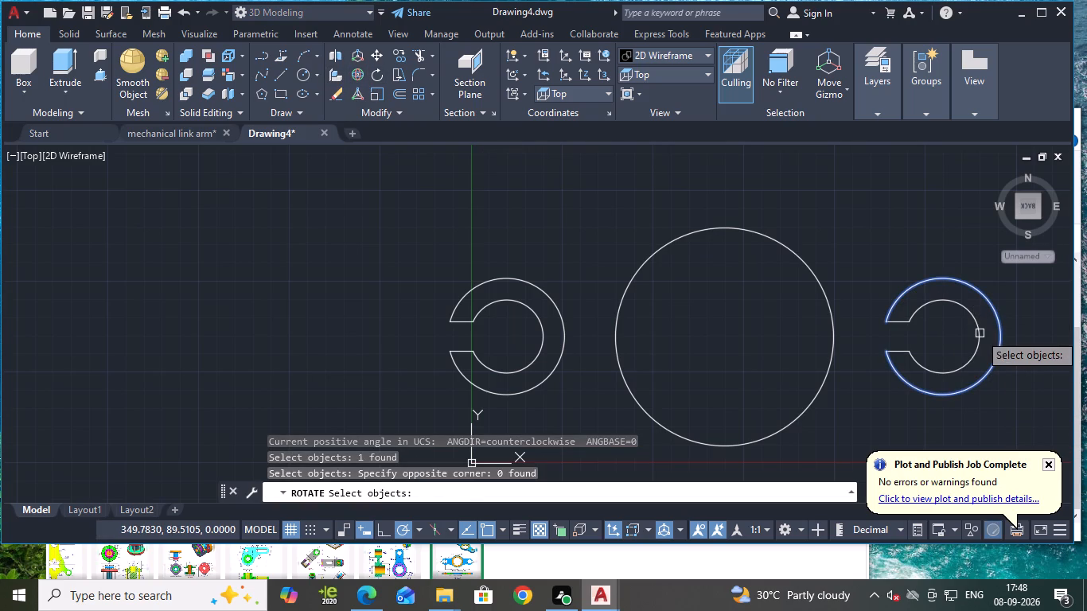
click(979, 333)
click(894, 325)
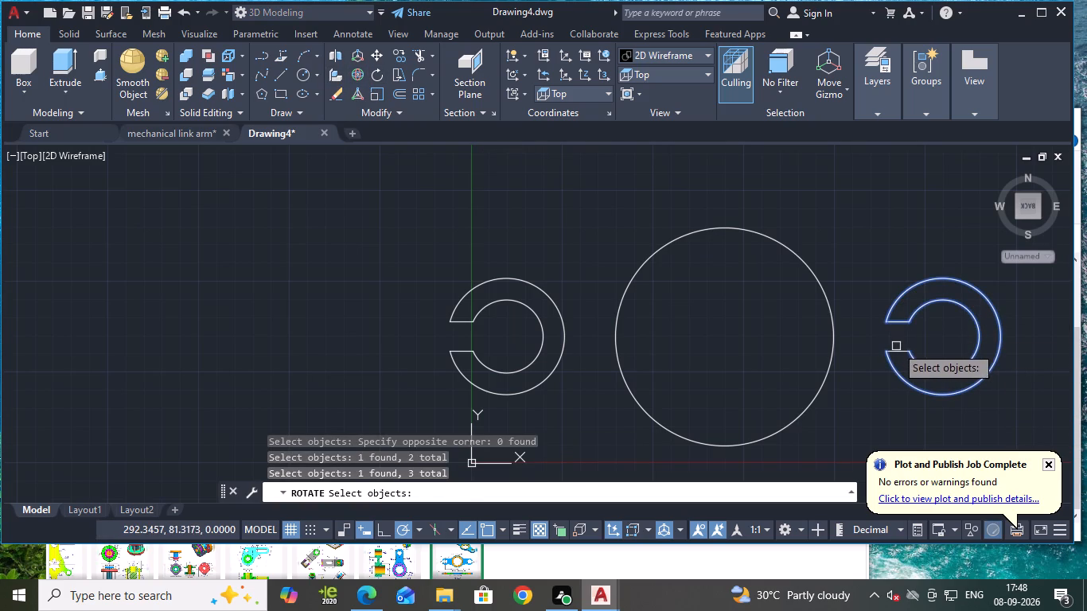
click(896, 350)
key(Return)
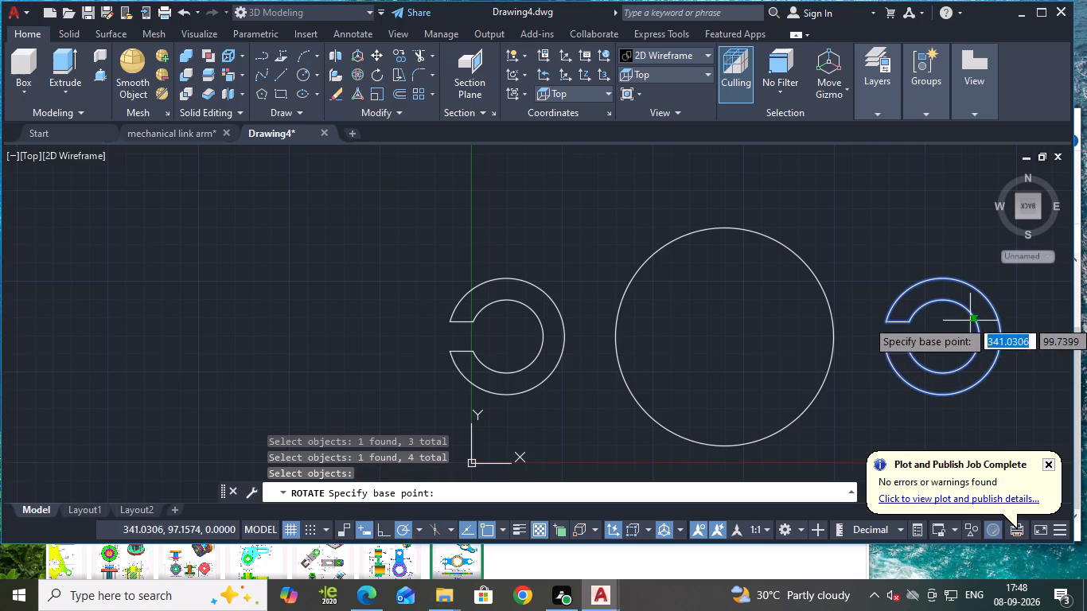
click(943, 335)
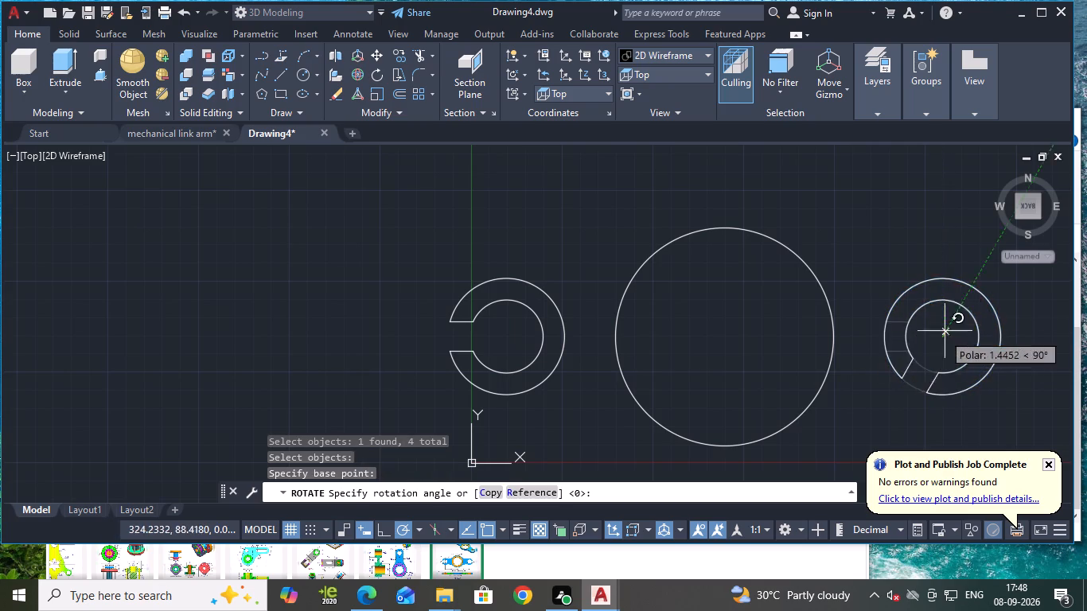
click(767, 334)
key(Escape)
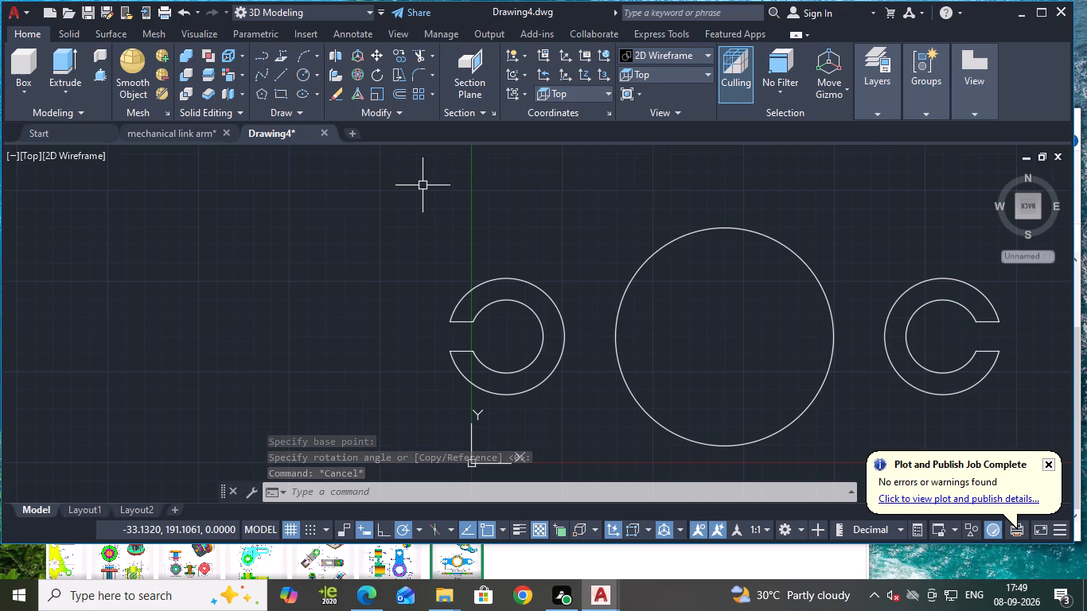
Draw a radius-75 circle tangent to the upper sides of the left end's outer arc and the central circle.
middle_drag(725, 317, 715, 313)
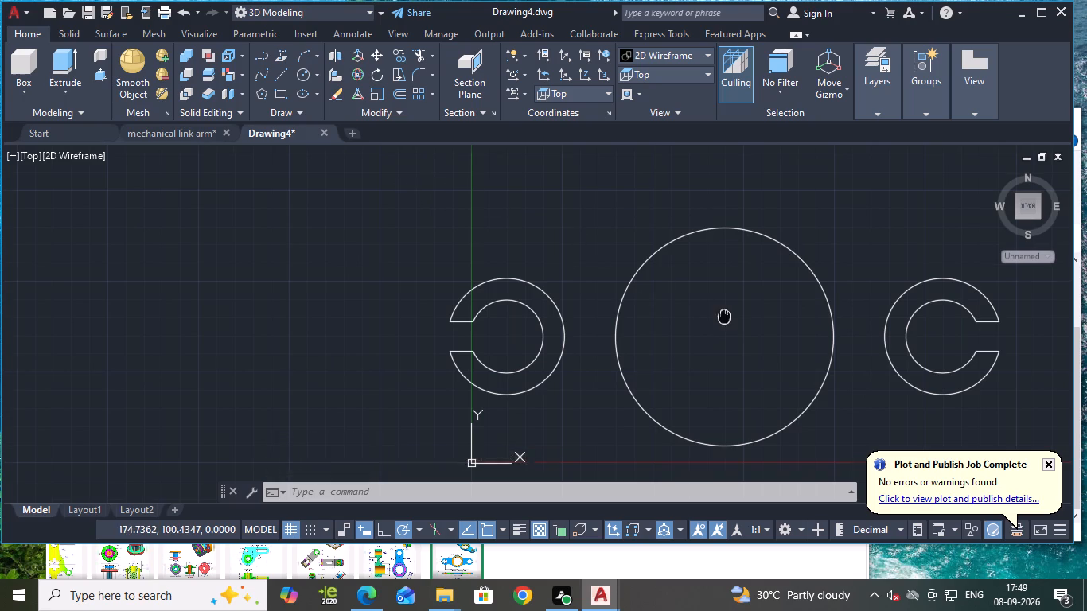
middle_drag(715, 313, 631, 291)
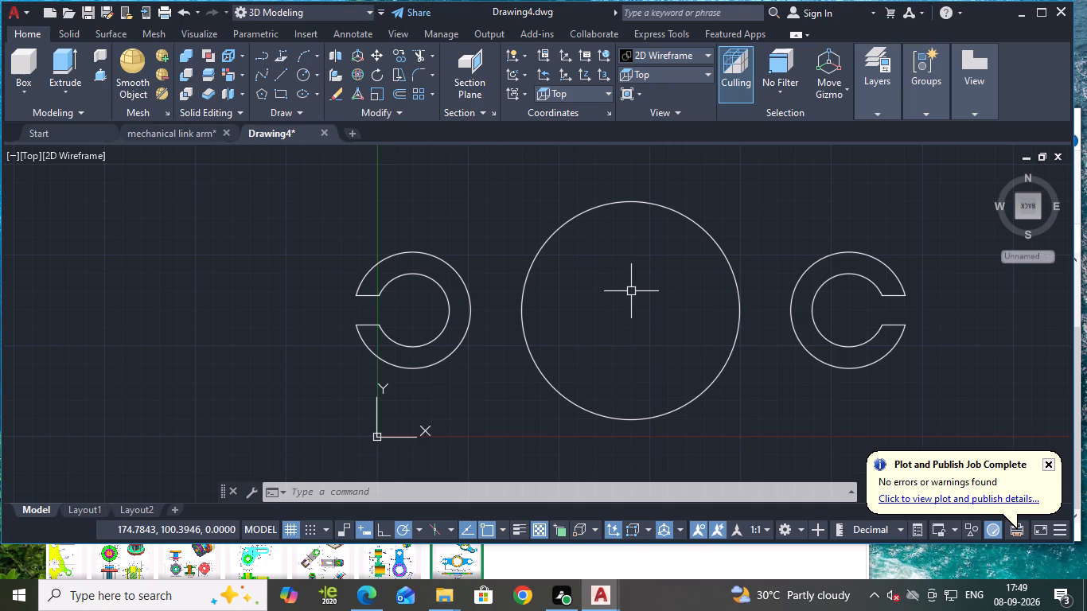
click(317, 68)
click(364, 237)
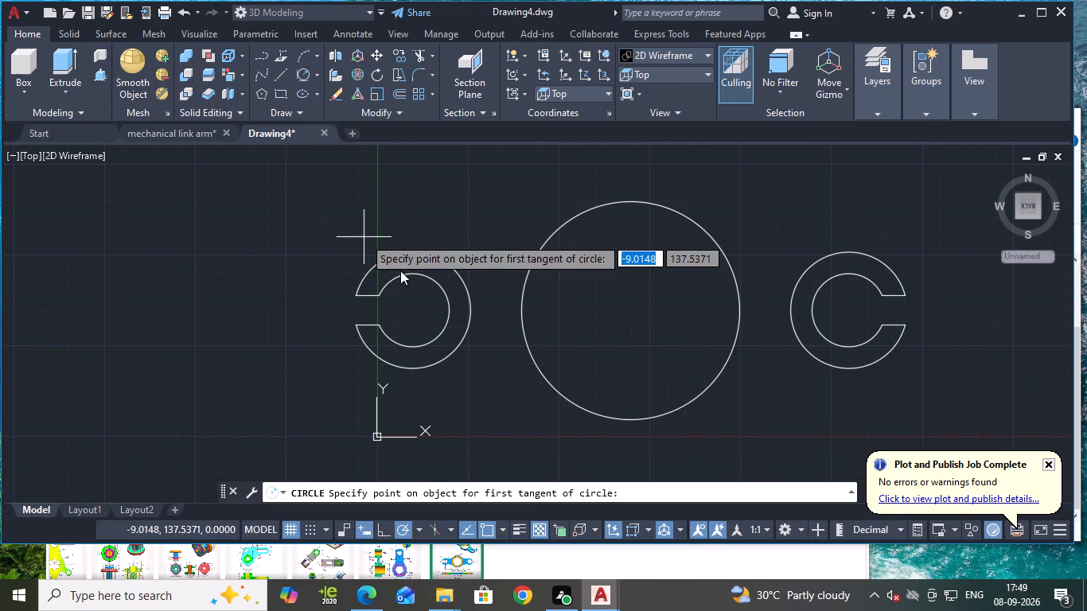
click(440, 253)
click(437, 255)
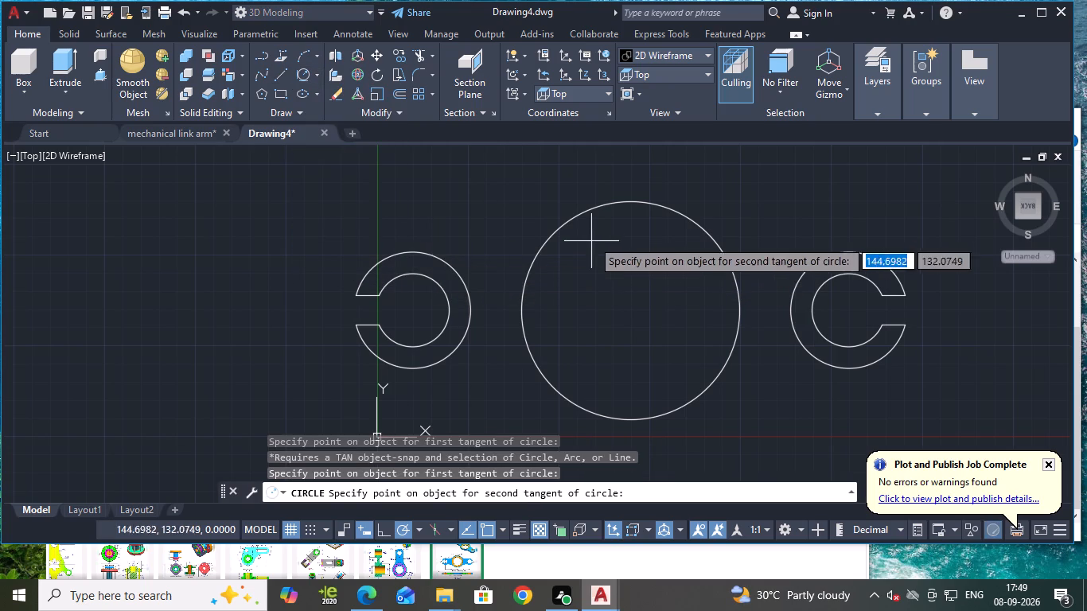
click(571, 221)
key(Return)
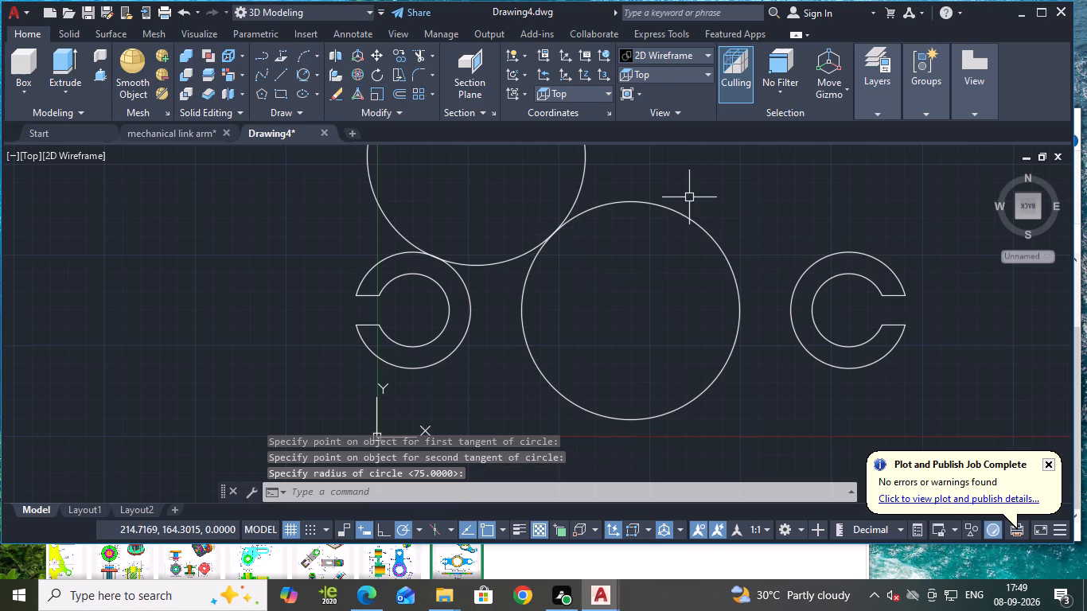
Draw a radius-75 circle tangent to the upper sides of the central circle and the right end's outer arc.
middle_drag(727, 201, 692, 232)
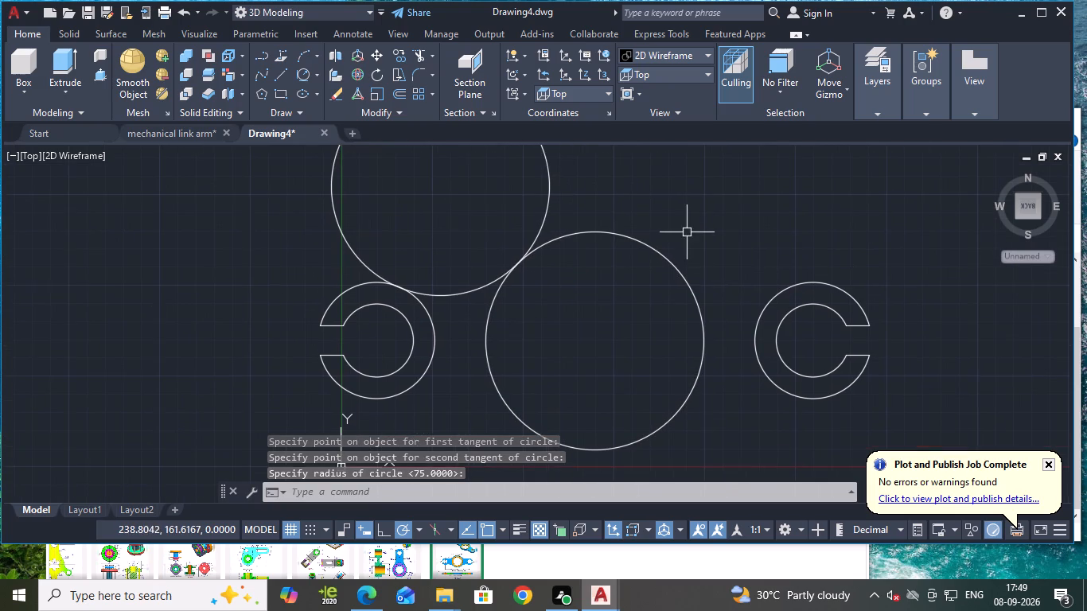
key(space)
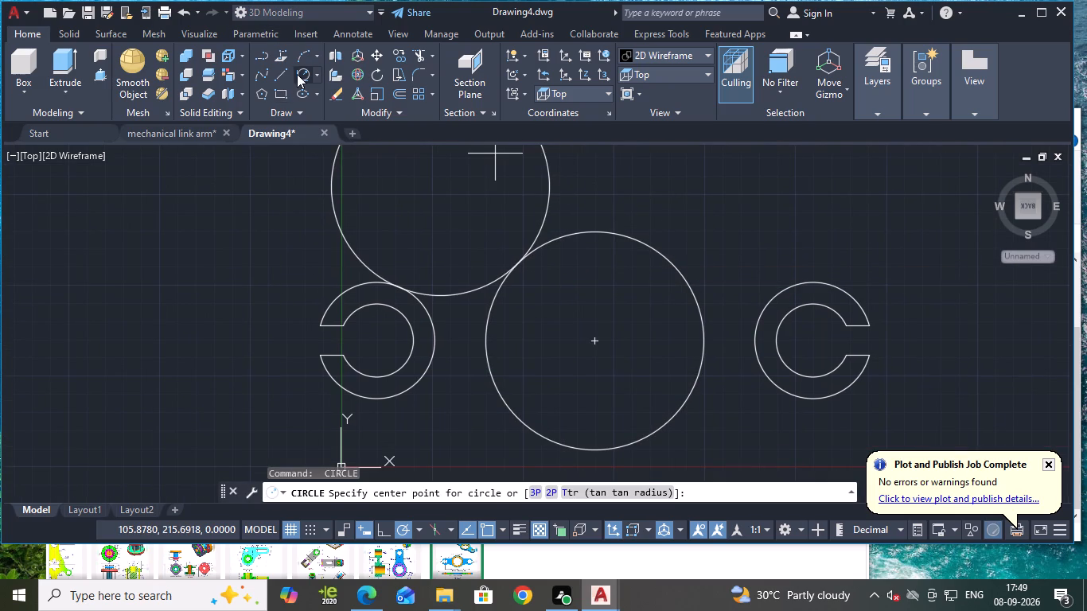
click(297, 74)
click(632, 239)
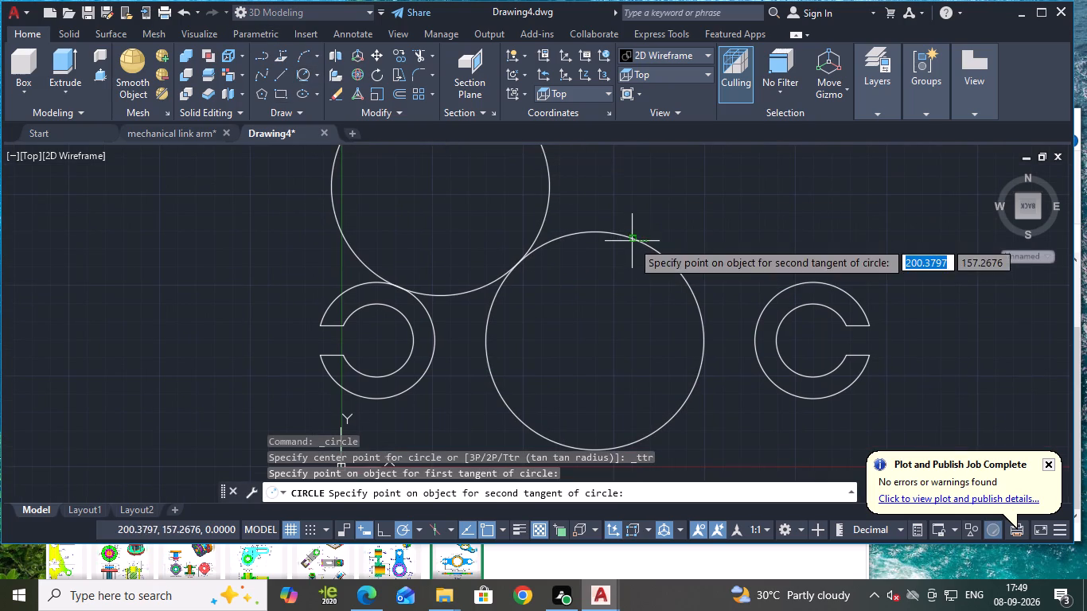
click(792, 286)
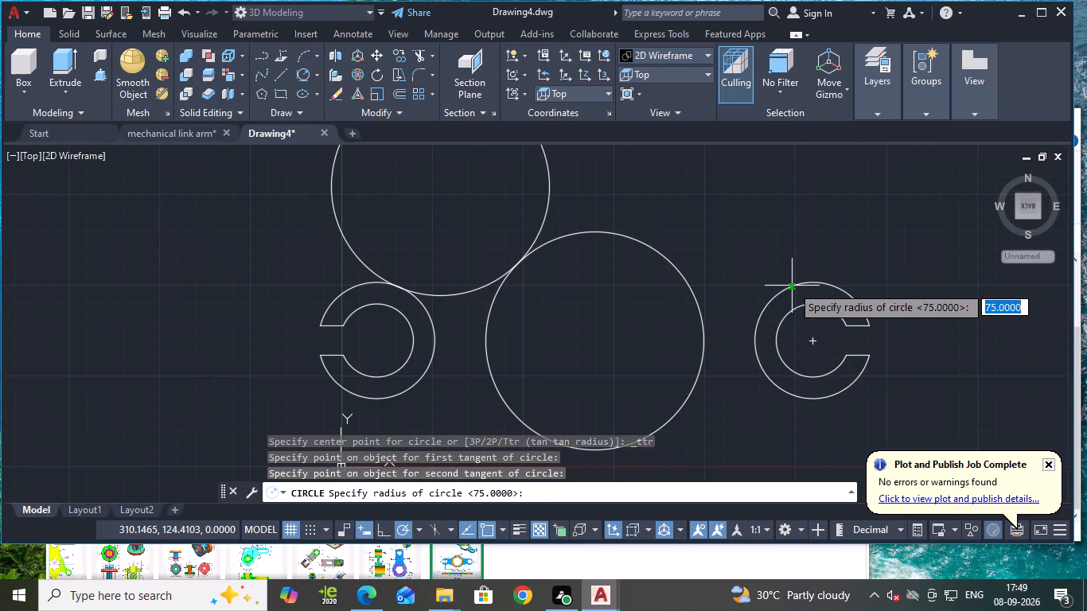
key(Return)
key(Escape)
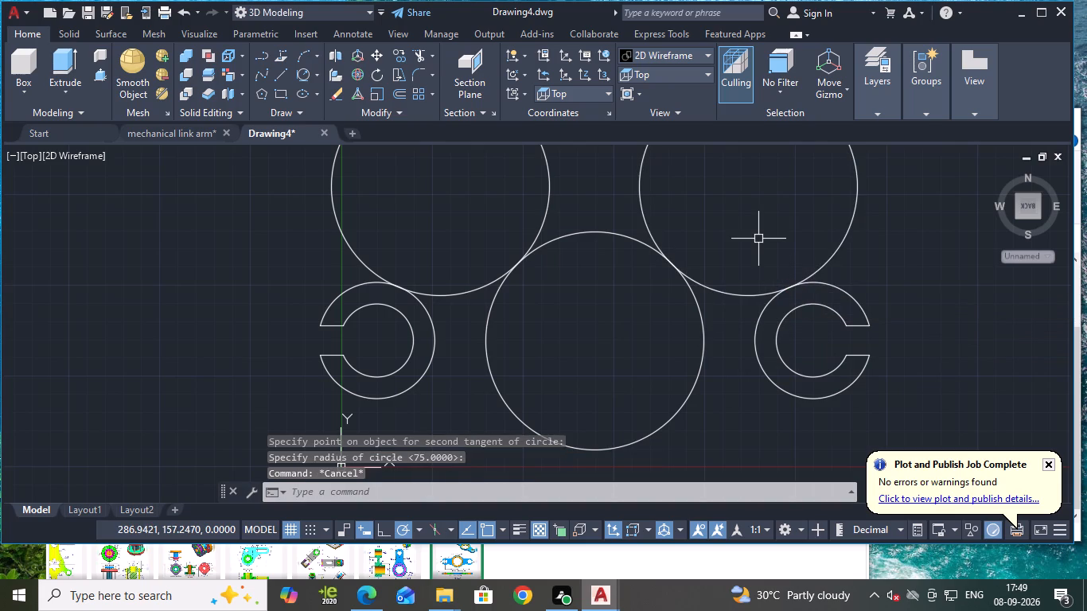
Trim the upper portions of both tangent circles, leaving only the concave arcs joining the central circle to the ends.
text(tr)
key(Return)
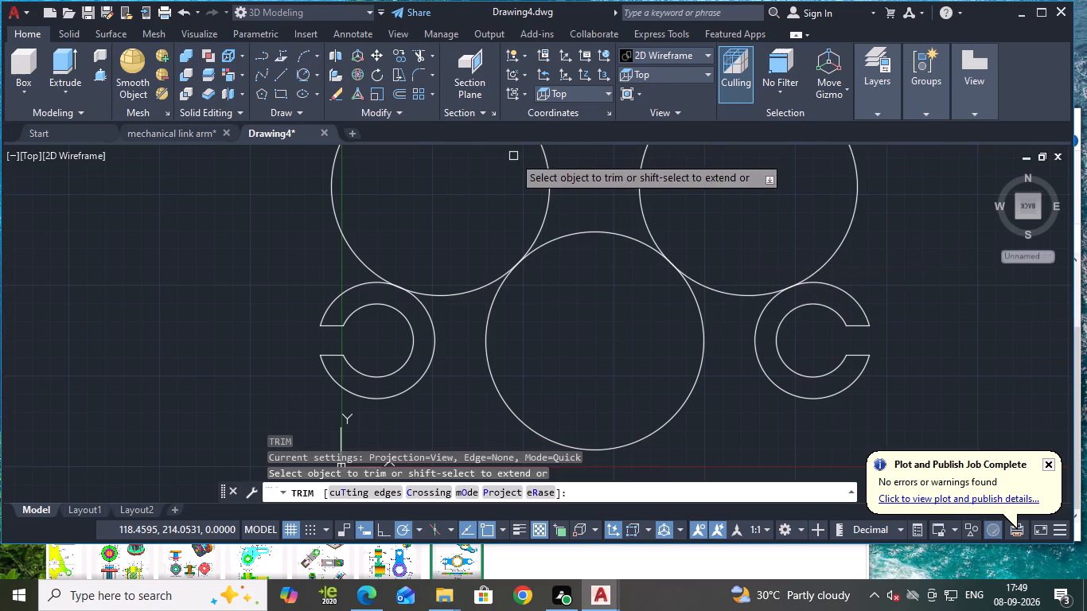
click(545, 167)
click(638, 184)
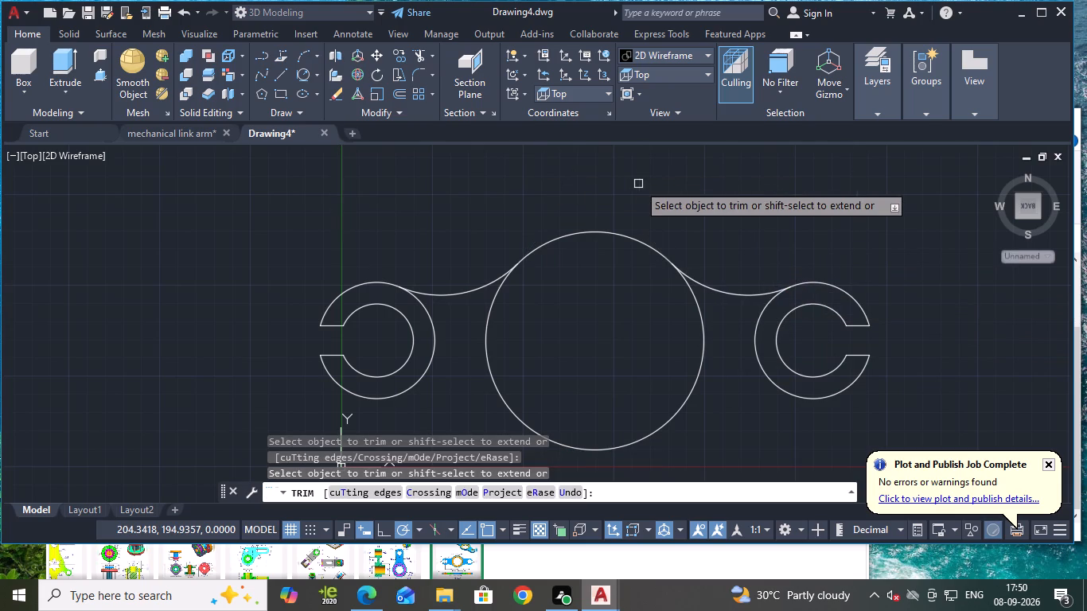
middle_drag(767, 428, 772, 386)
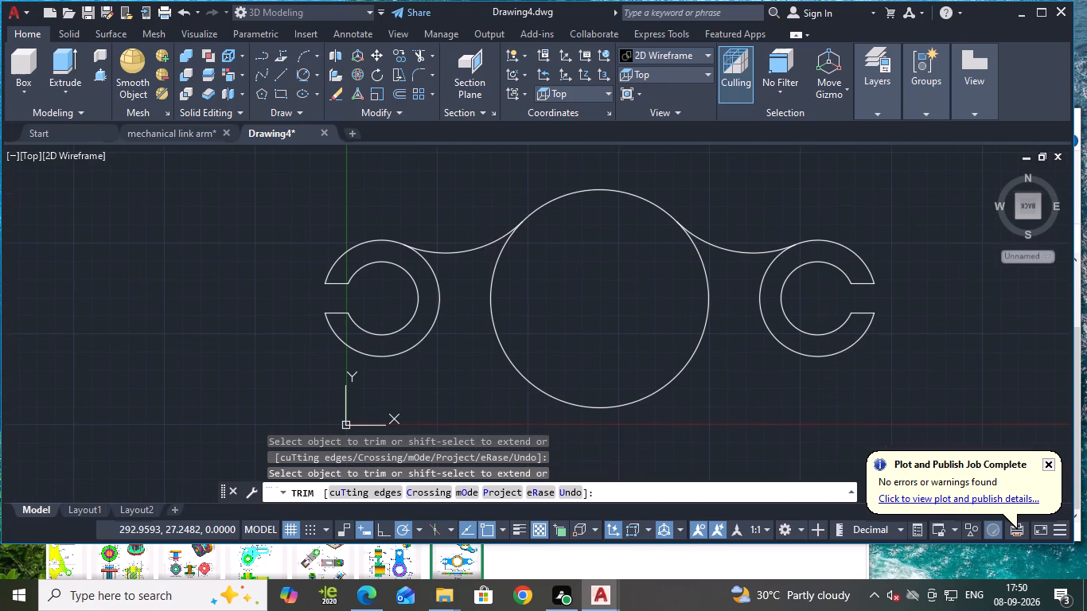
key(Escape)
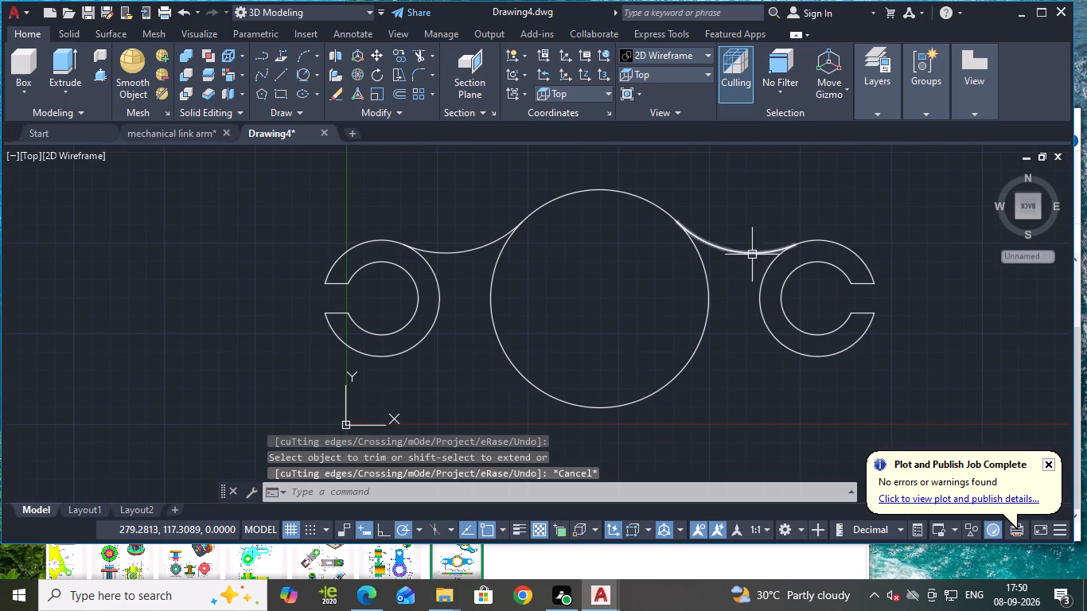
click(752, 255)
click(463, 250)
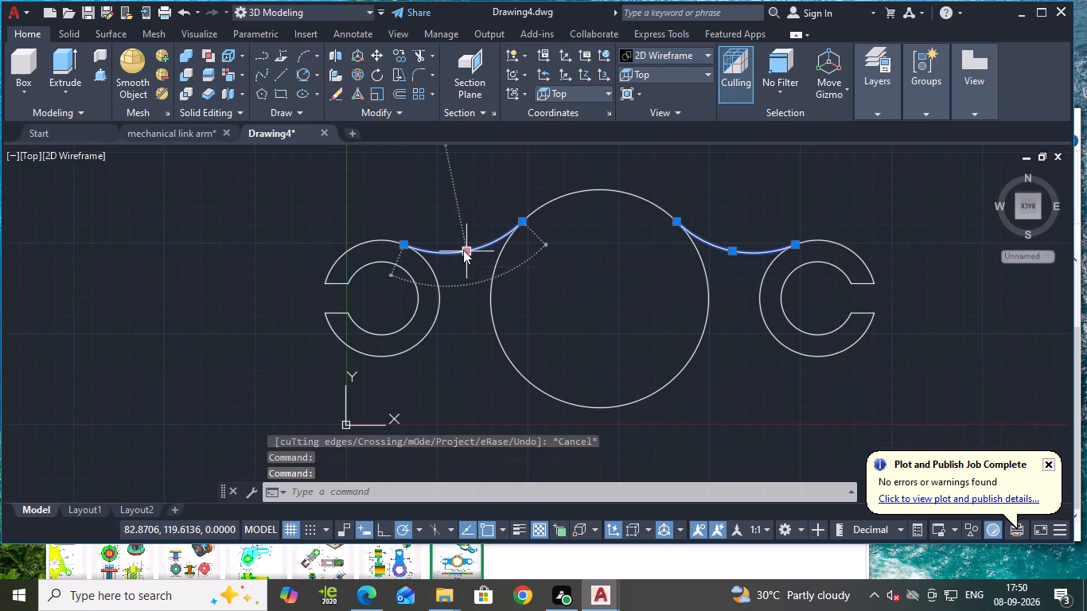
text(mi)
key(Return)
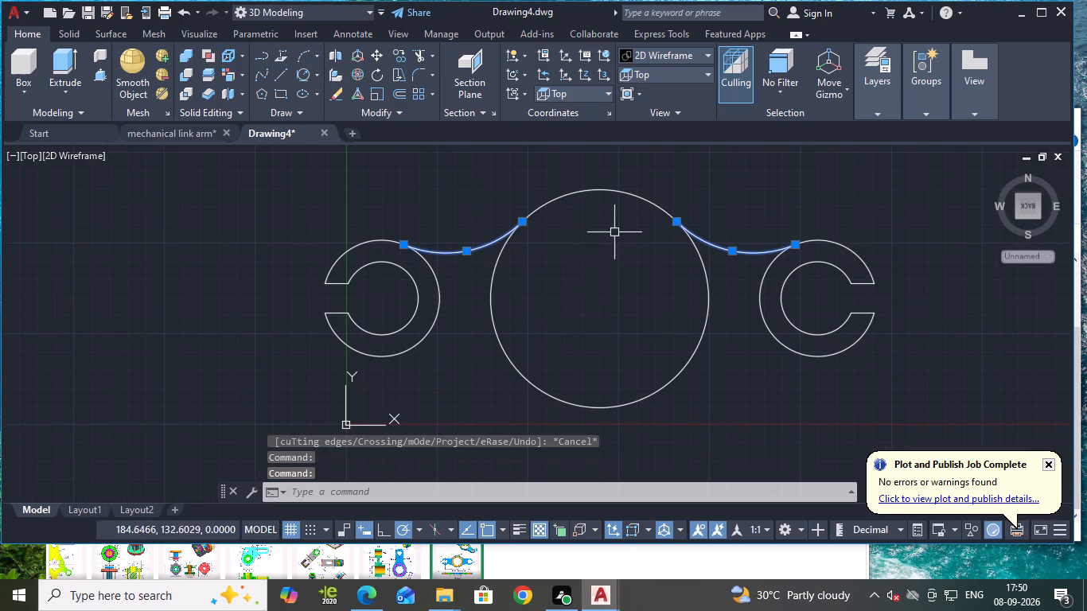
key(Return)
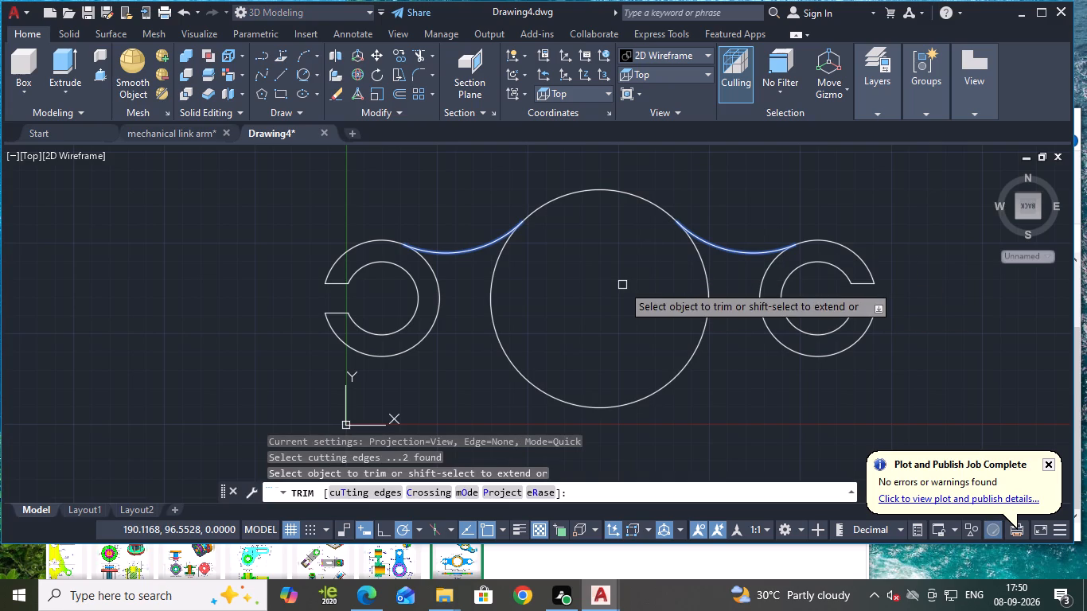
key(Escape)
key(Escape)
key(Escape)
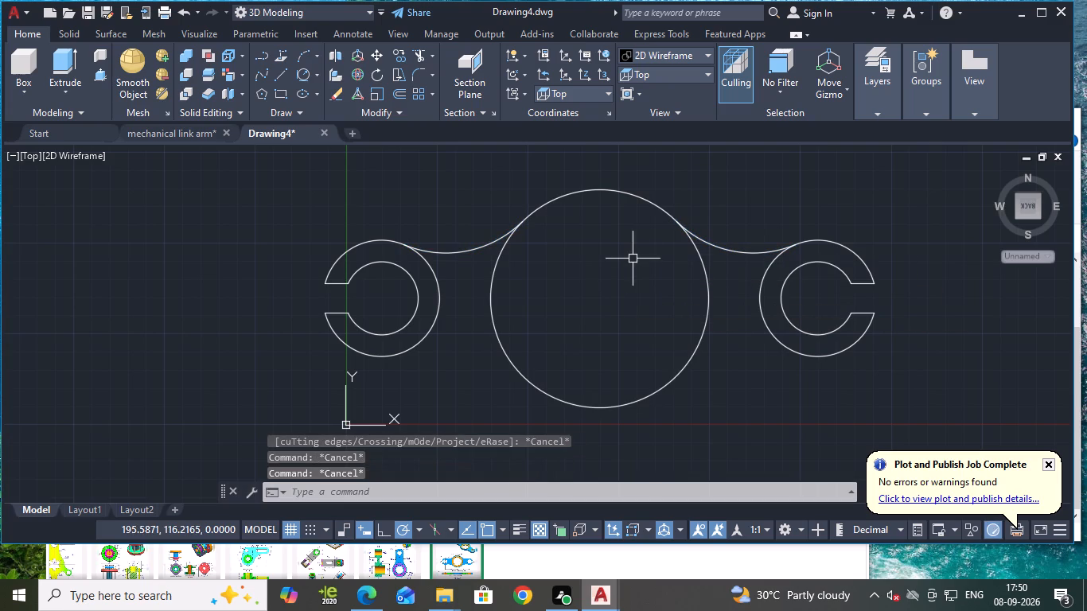
Mirror both concave connecting arcs across the horizontal line through the central circle's centre, keeping the source arcs.
text(mi)
key(Return)
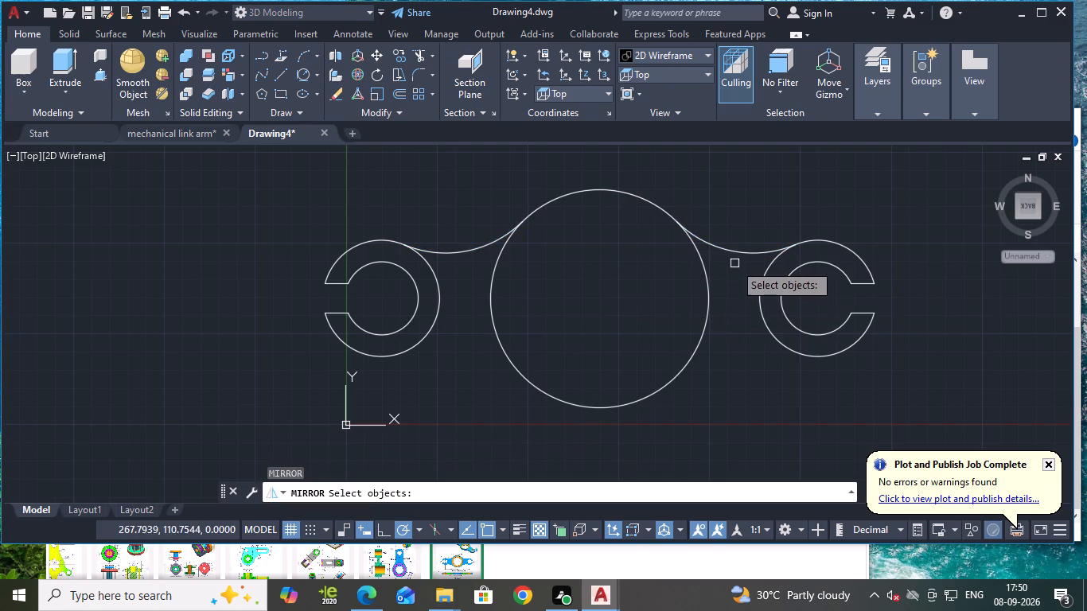
click(726, 251)
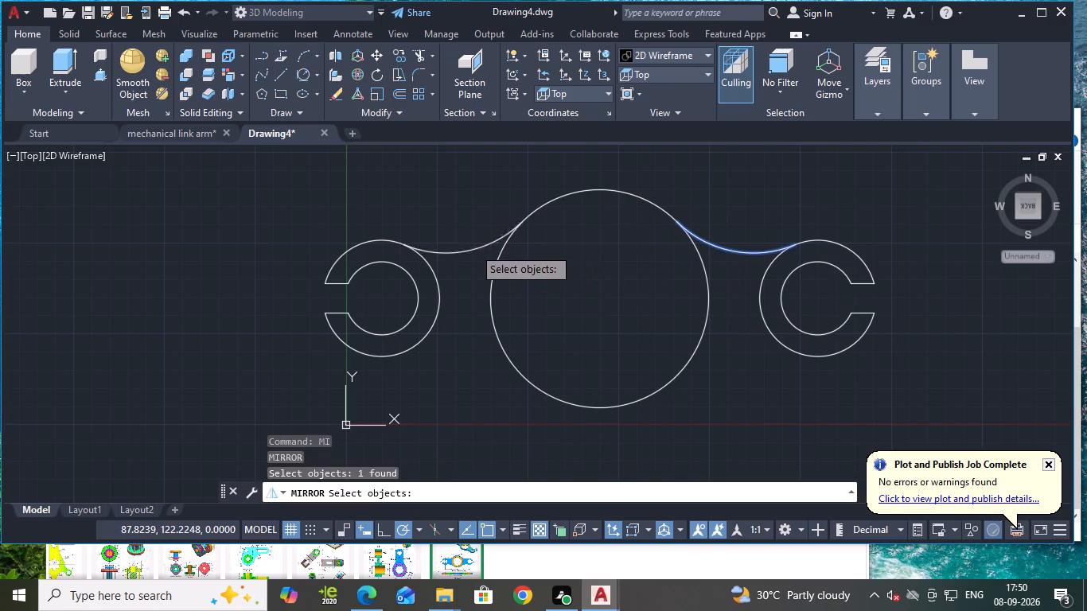
click(473, 247)
key(Return)
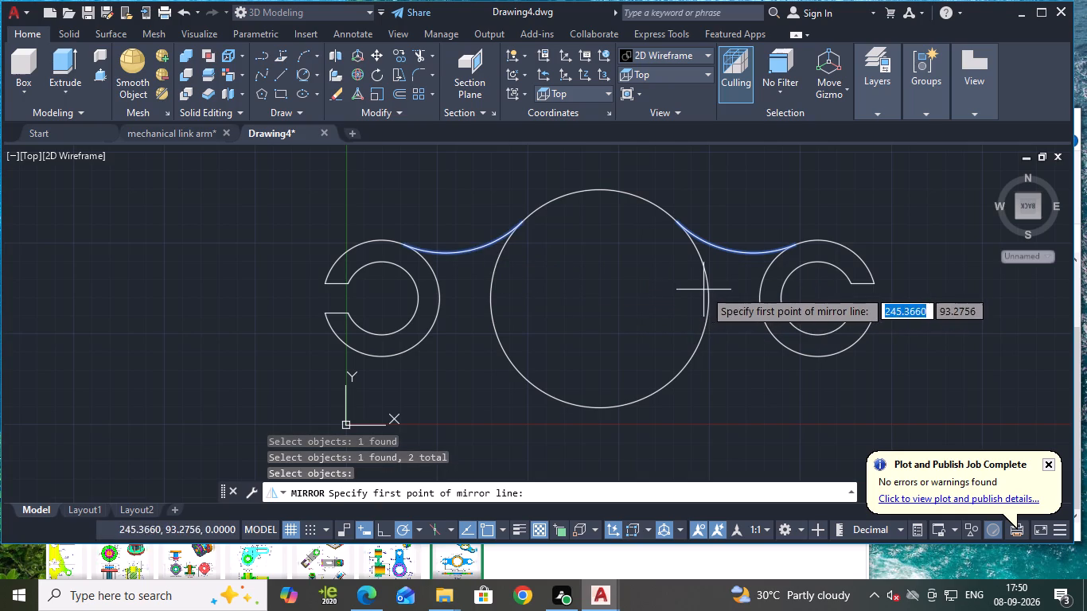
click(599, 301)
click(853, 296)
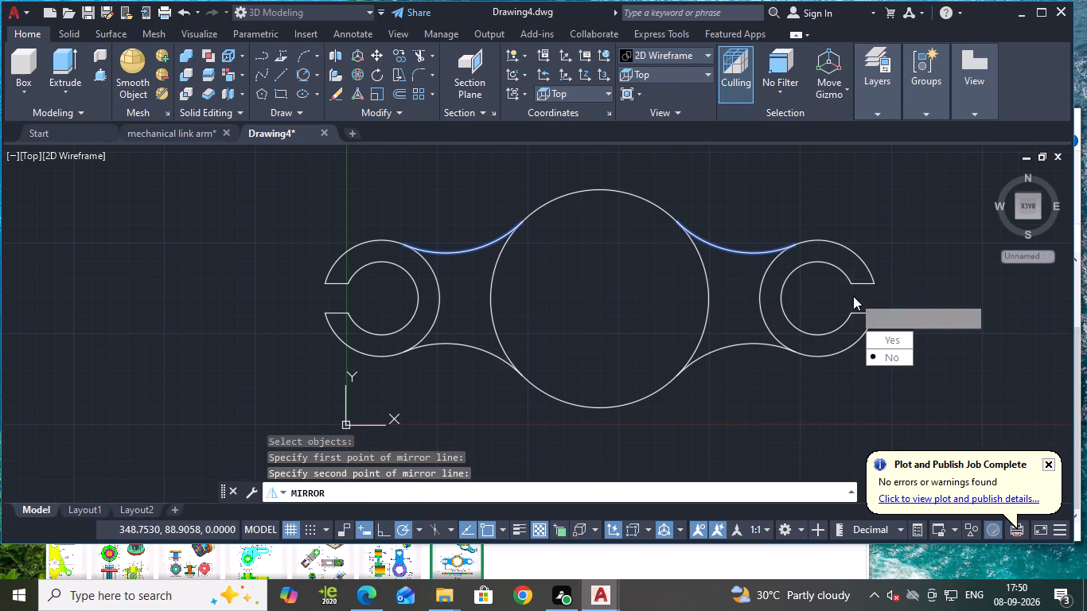
key(n)
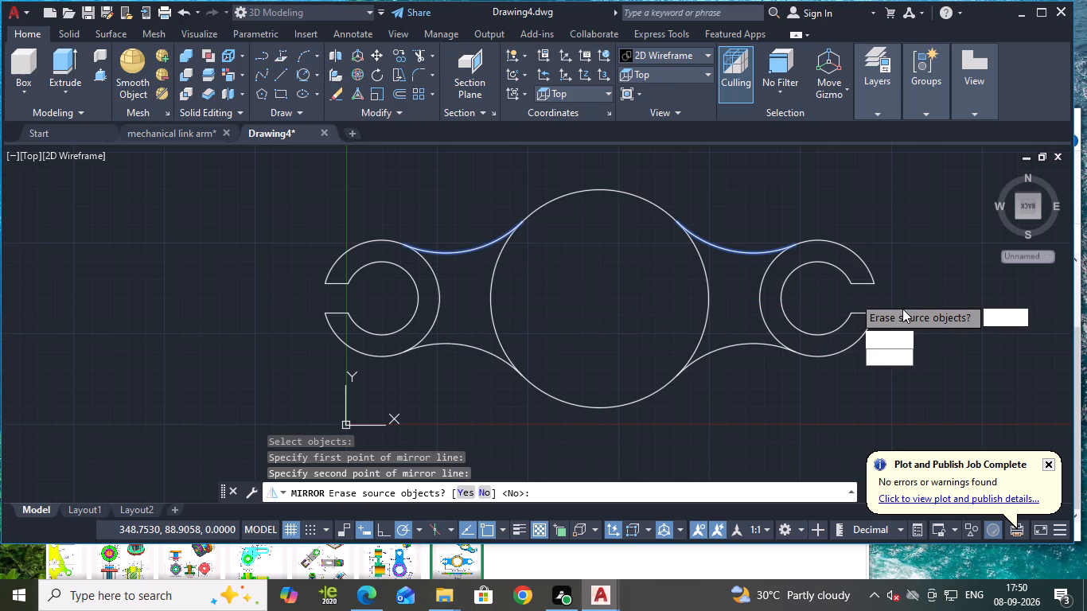
key(Return)
key(Escape)
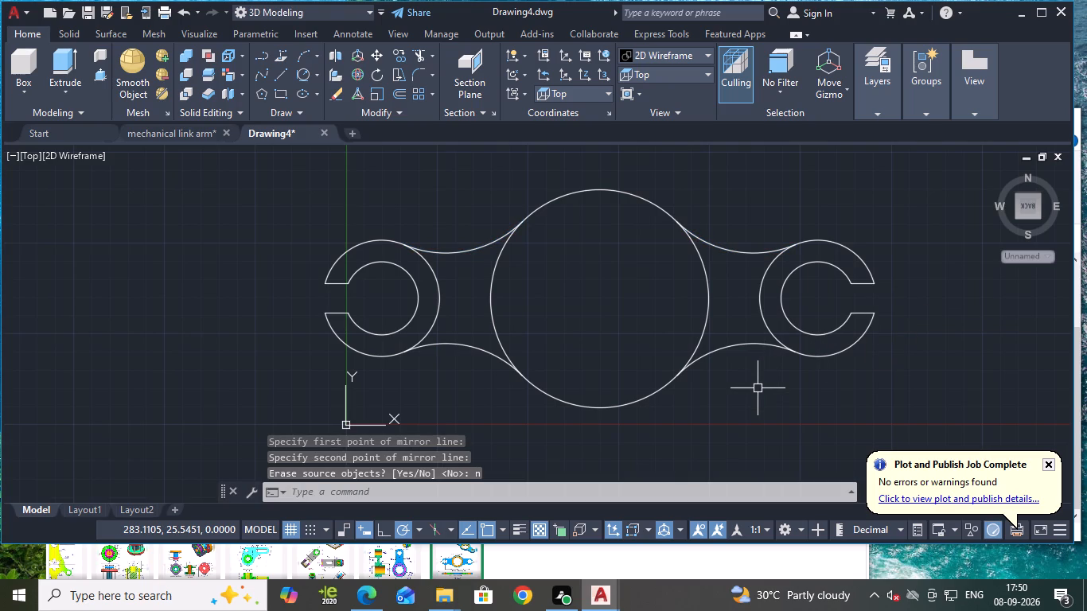
Trim the outer end arcs and the central circle's sides between the connecting arcs to leave one continuous link outline.
text(tr)
key(Return)
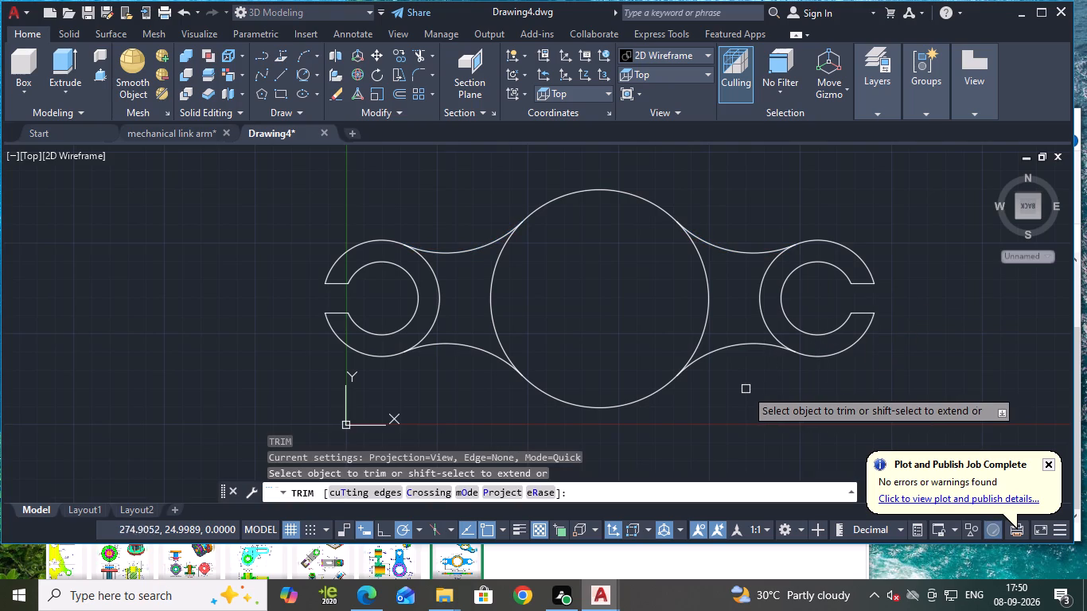
click(440, 283)
click(766, 283)
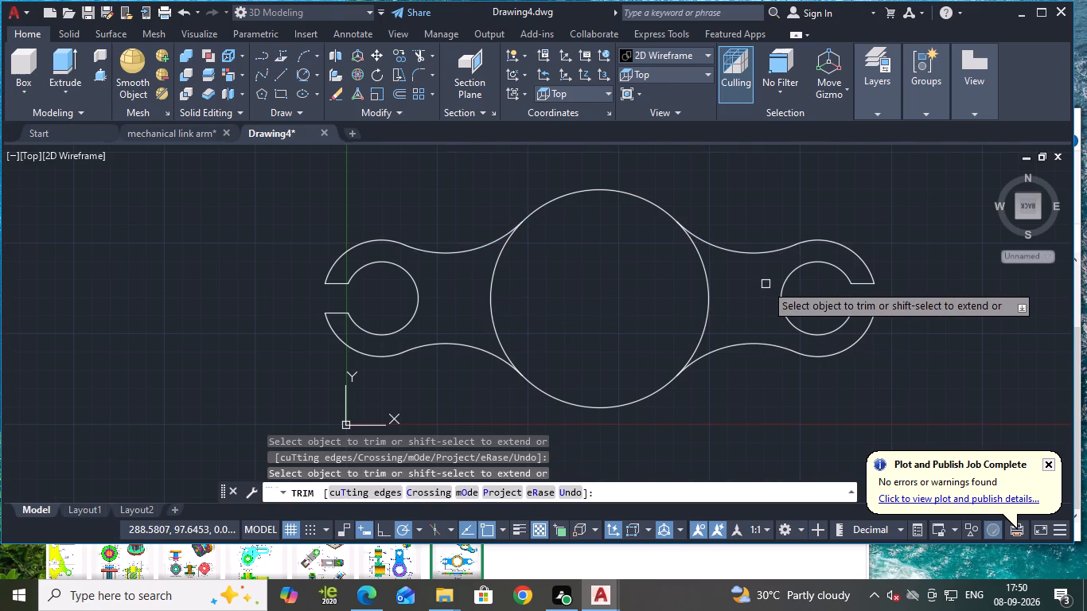
click(711, 298)
click(491, 288)
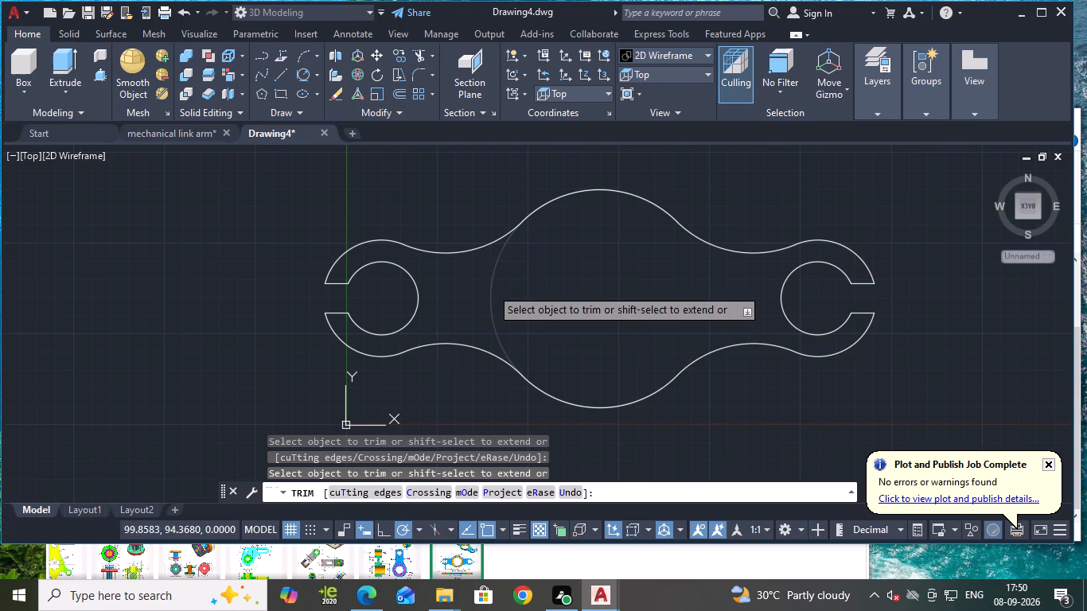
middle_drag(709, 403, 766, 375)
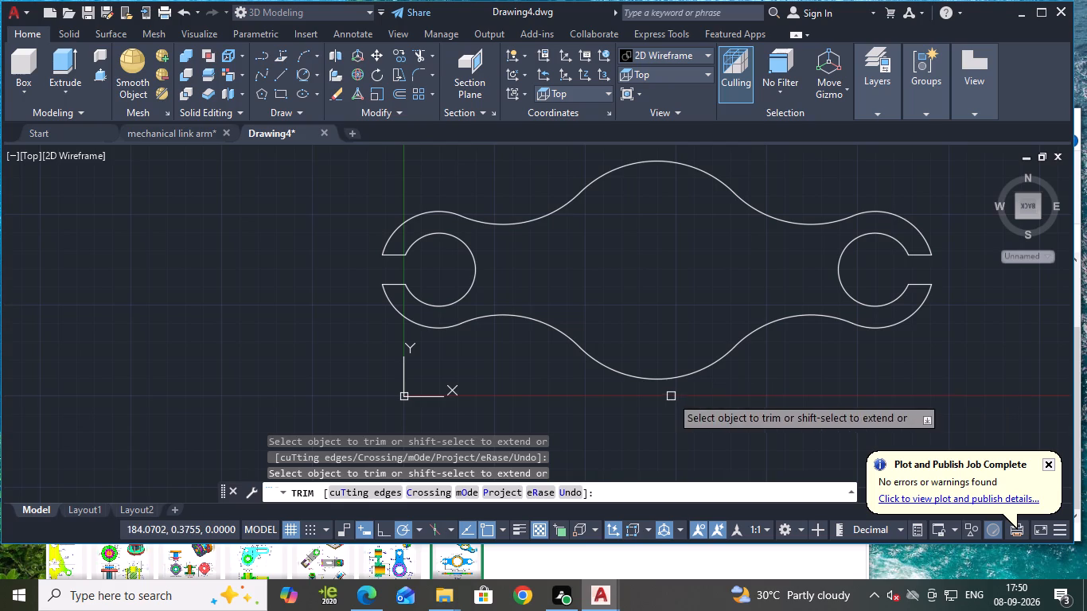
Press-pull the closed link outline to a height of 20 in the SW Isometric view.
key(Escape)
click(663, 80)
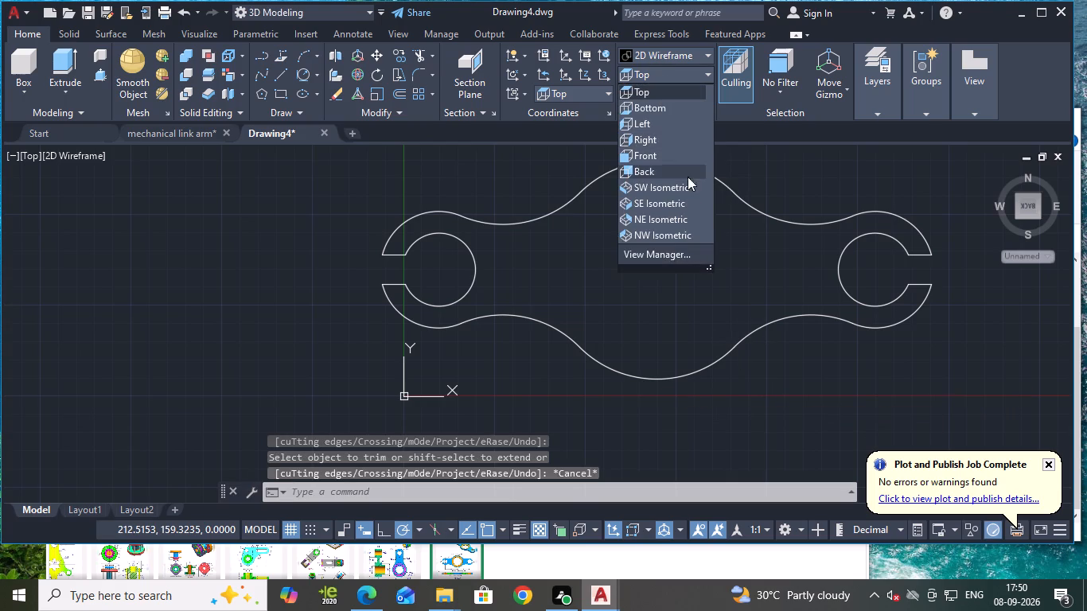
click(680, 181)
scroll(707, 304, down, 1)
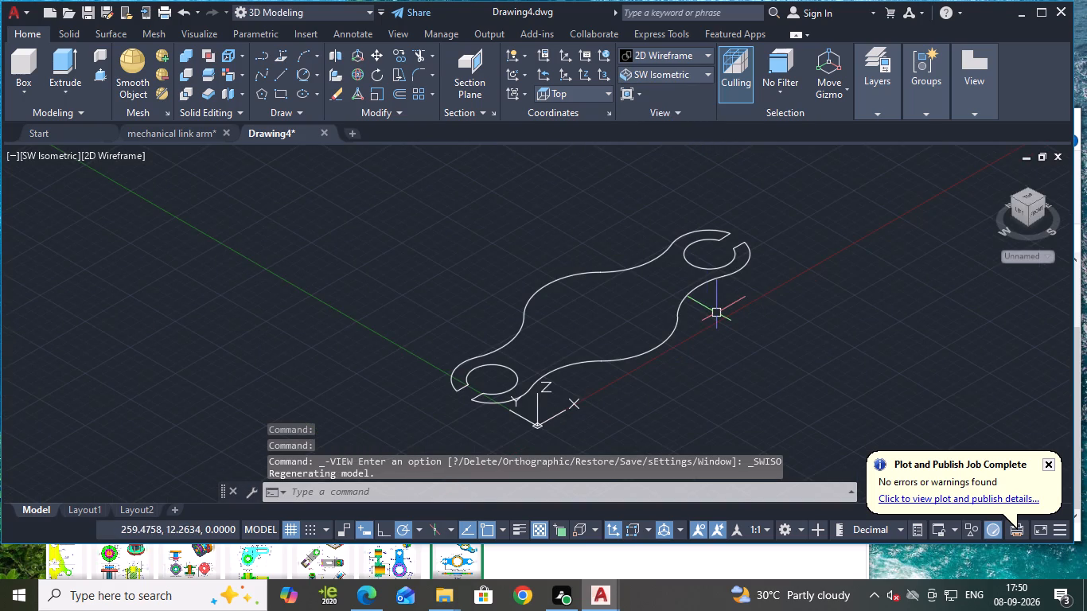
click(94, 74)
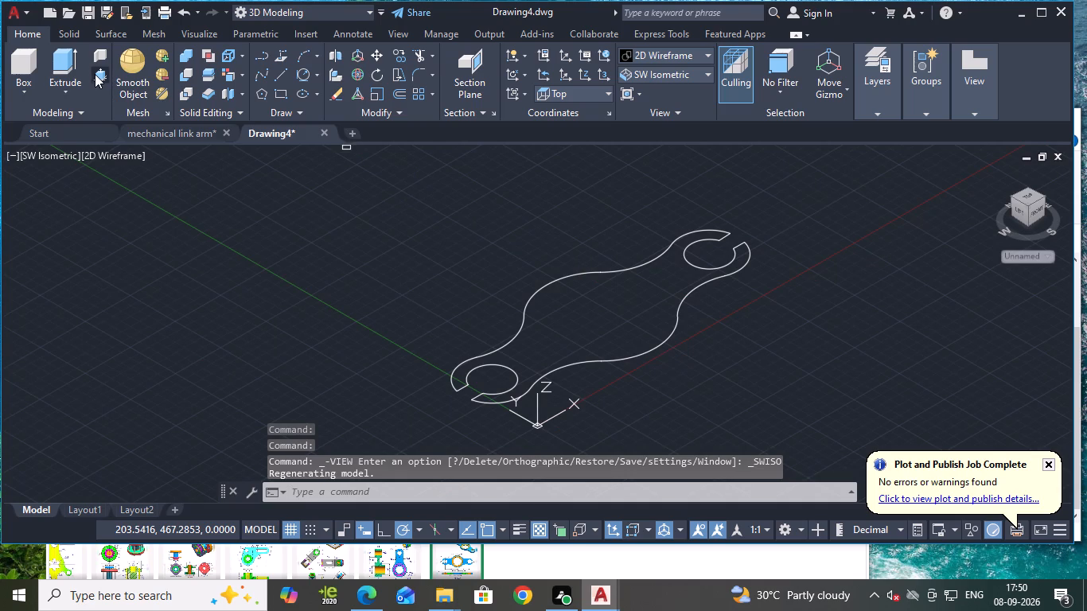
click(589, 335)
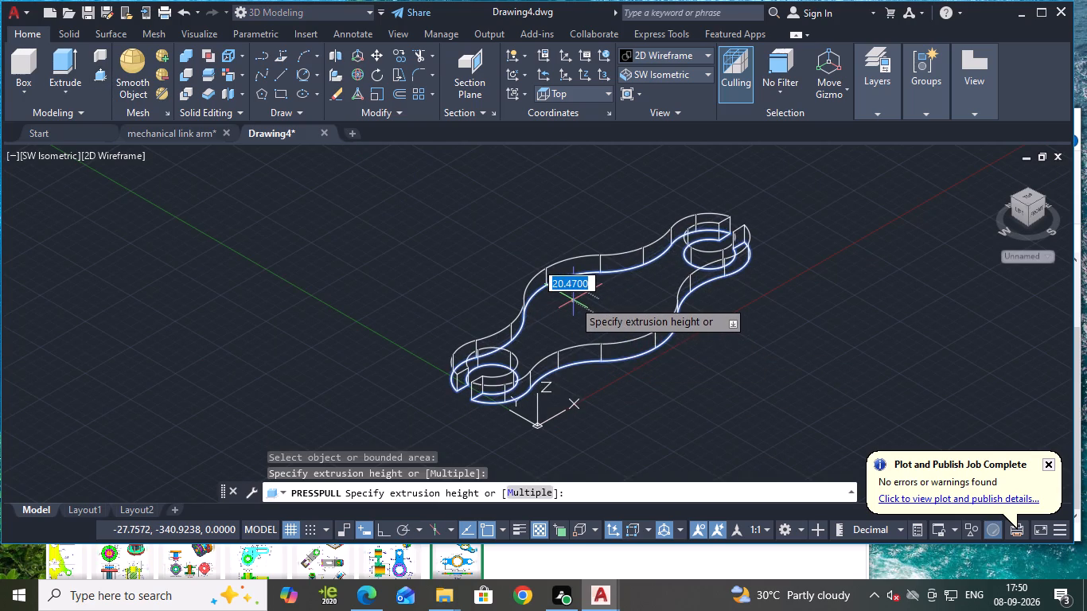
text(20)
key(Return)
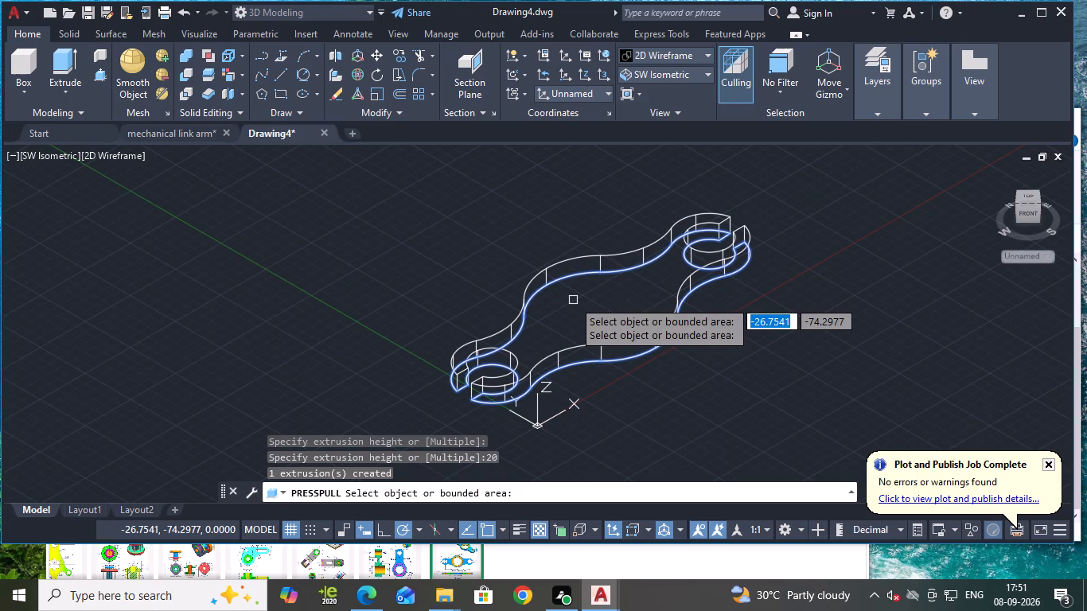
key(Escape)
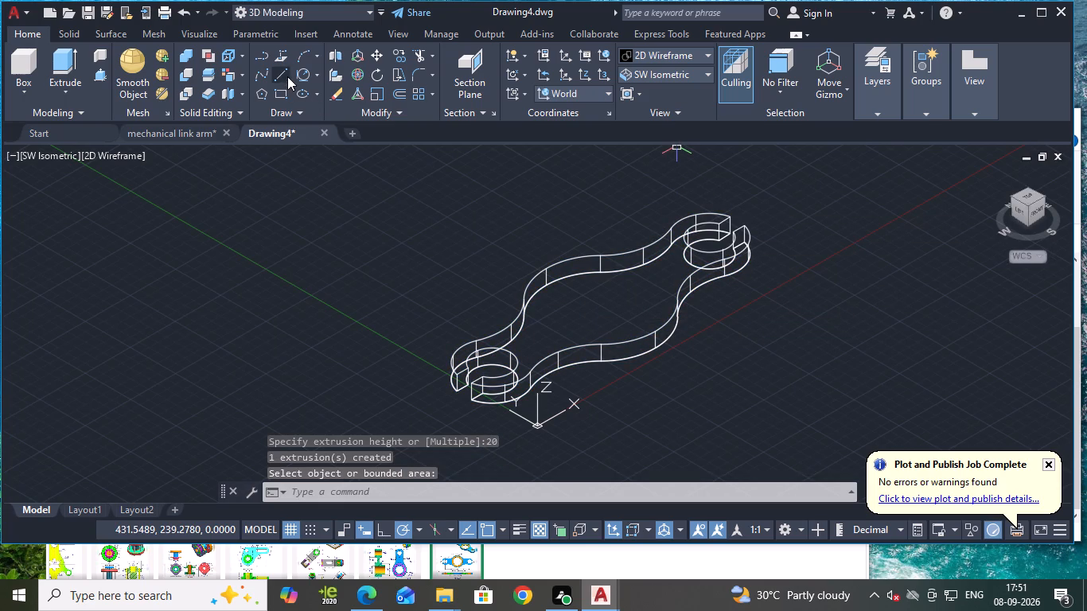
Draw a 135.6-diameter circle on the link's top face, centred on its central rounded section.
click(315, 77)
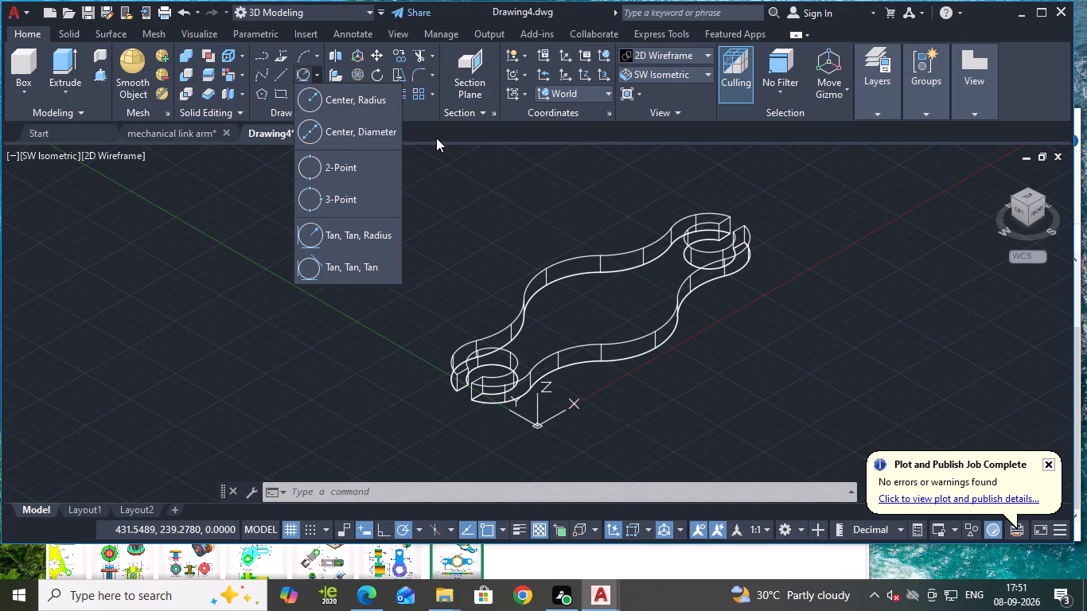
click(377, 130)
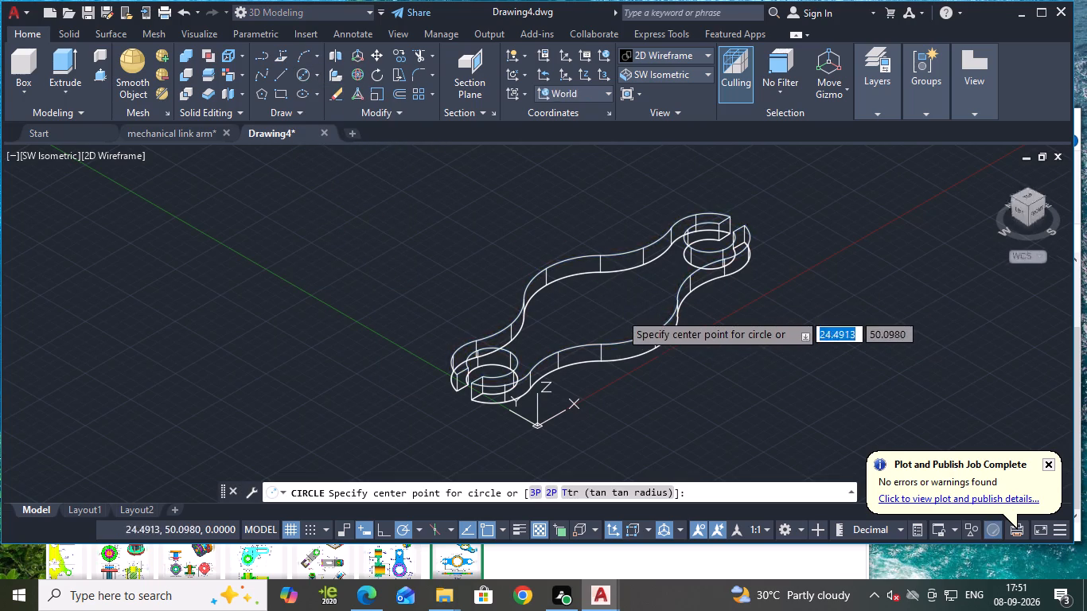
scroll(592, 276, down, 2)
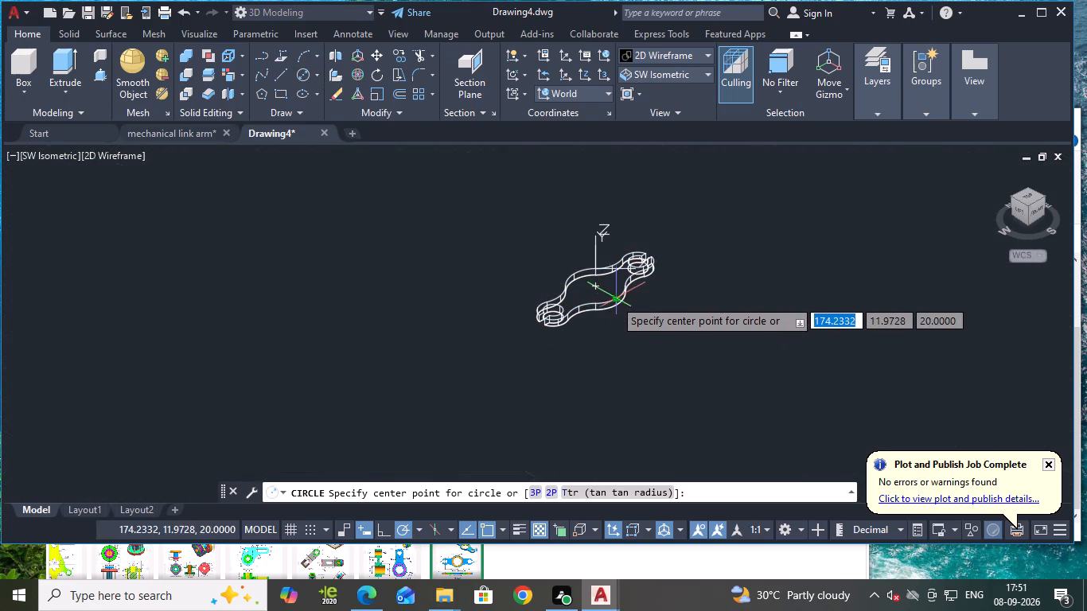
click(594, 289)
scroll(594, 289, up, 3)
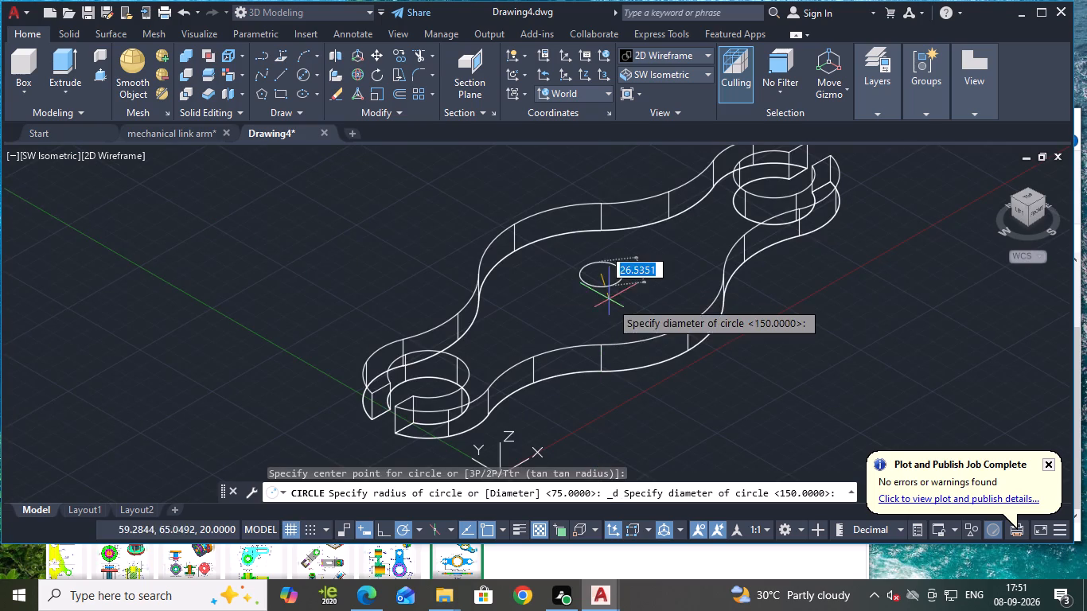
key(d)
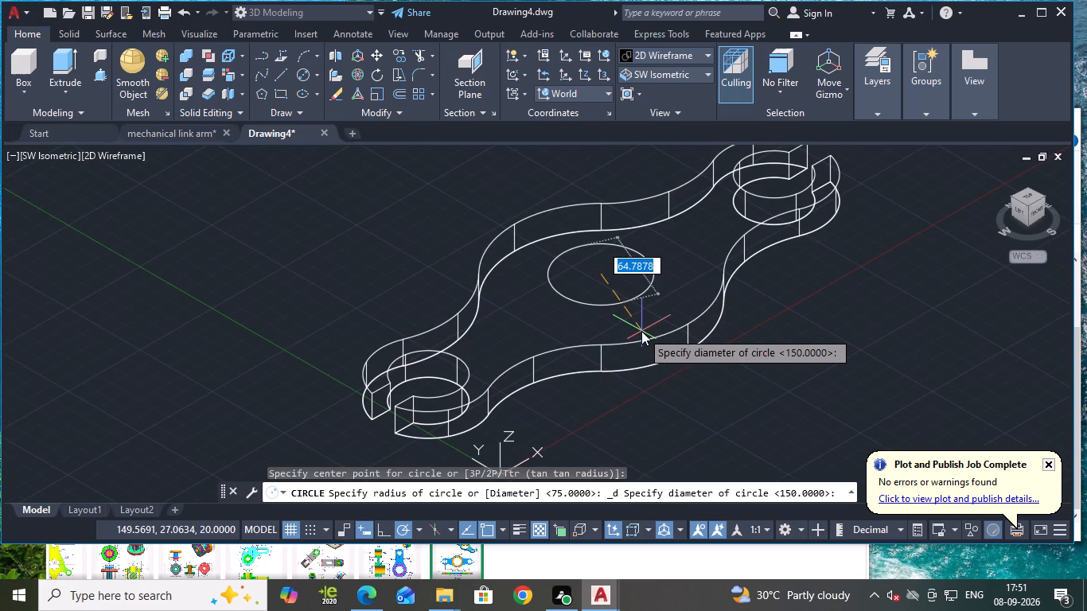
key(Return)
key(BackSpace)
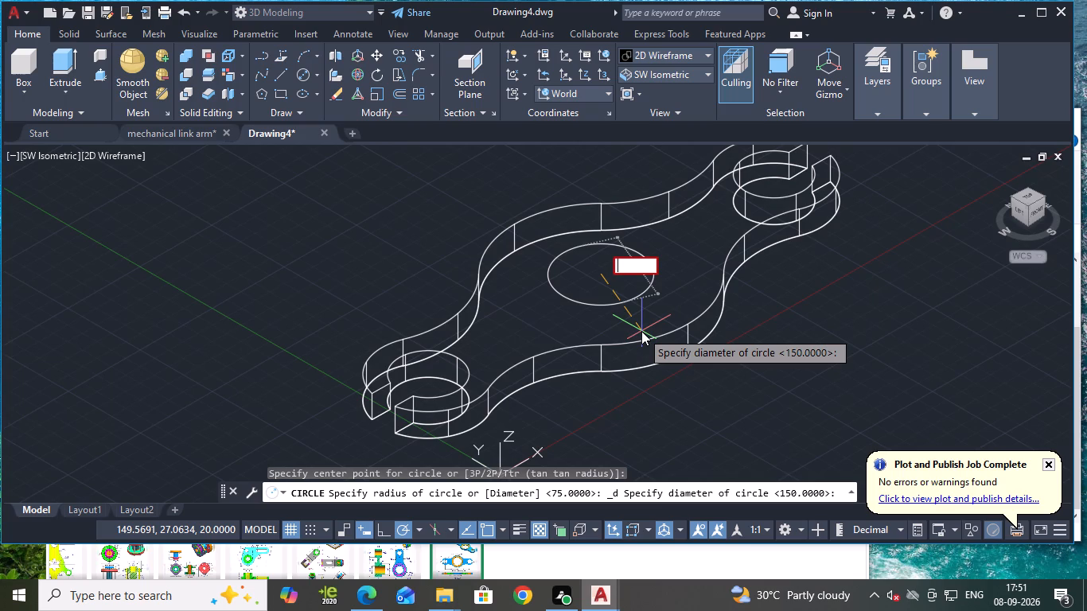
text(135.6)
key(Return)
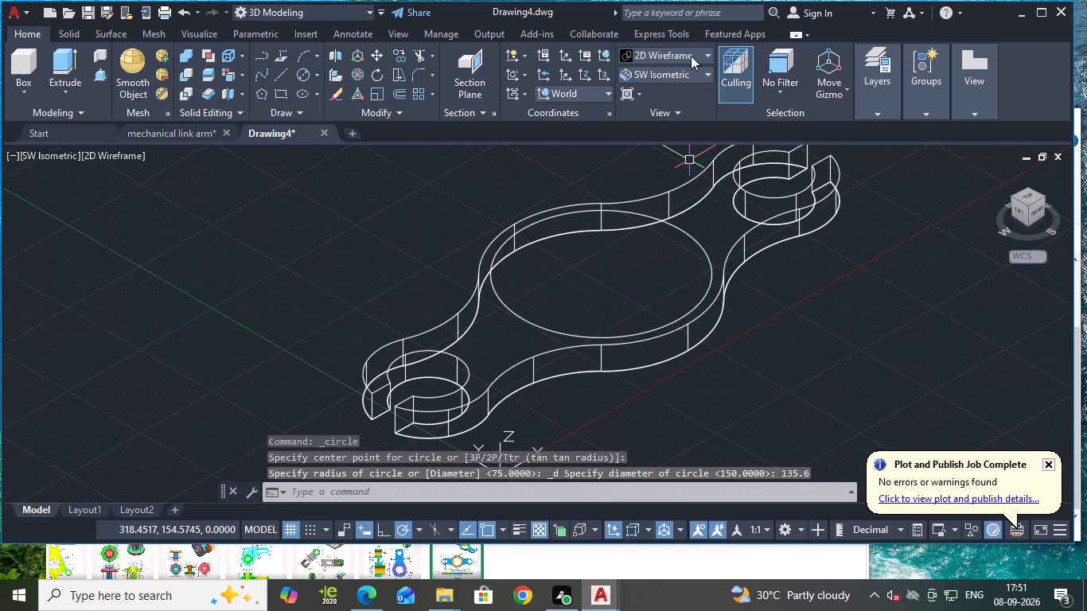
In the Shades of Gray visual style, press-pull the 135.6-diameter circle 10 down into the link as a recess.
click(690, 55)
click(690, 55)
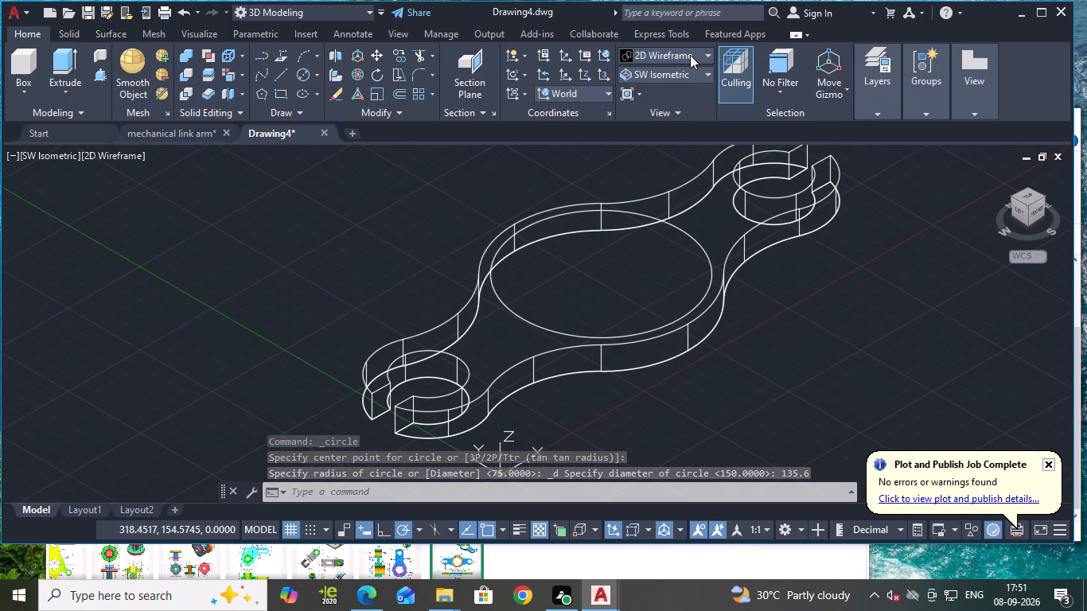
click(690, 55)
click(808, 142)
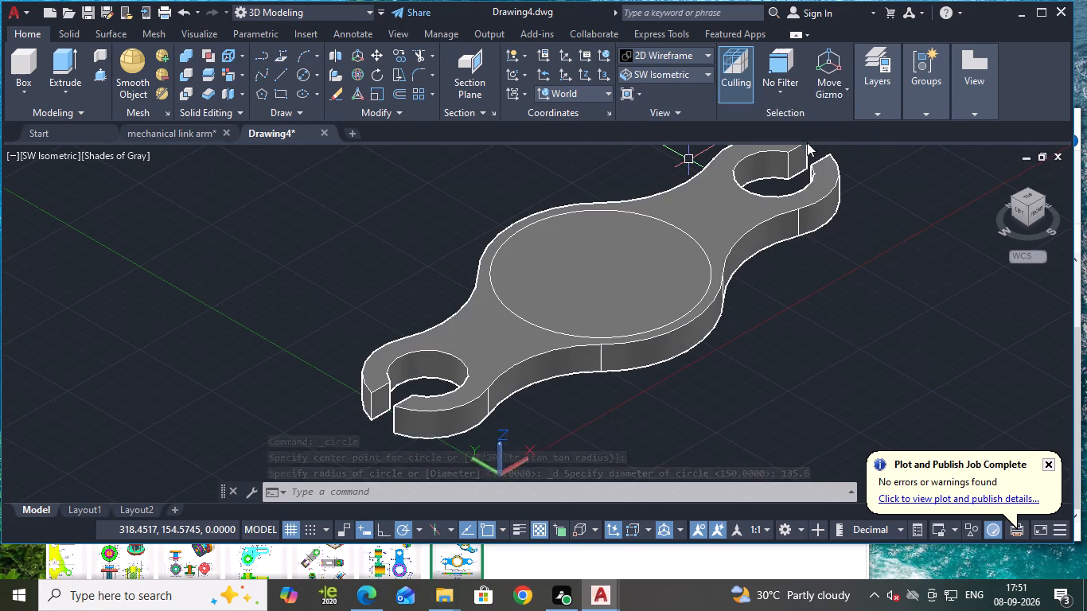
click(101, 76)
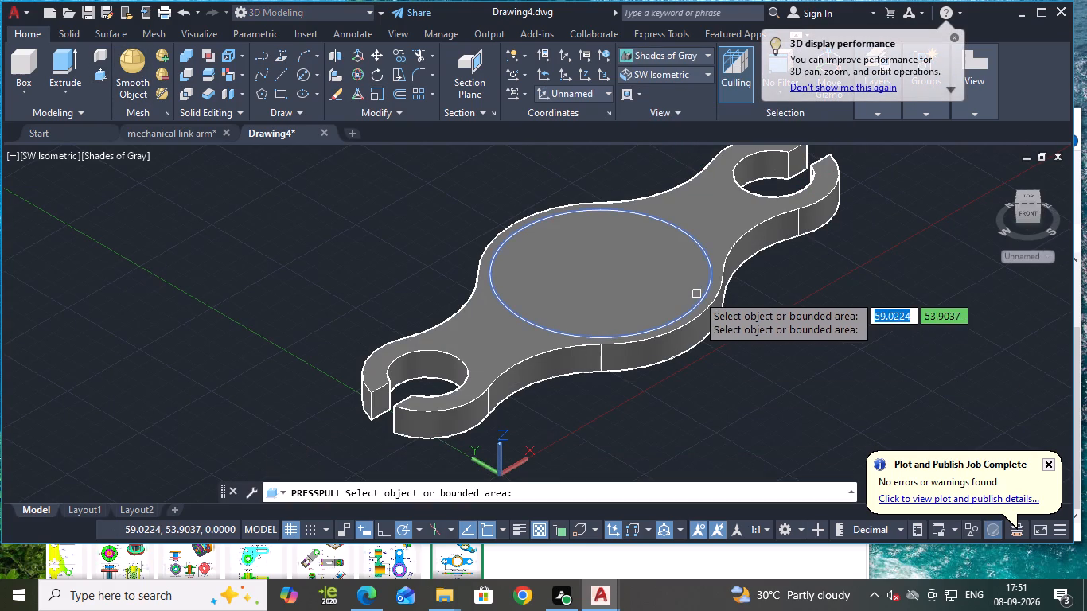
click(697, 294)
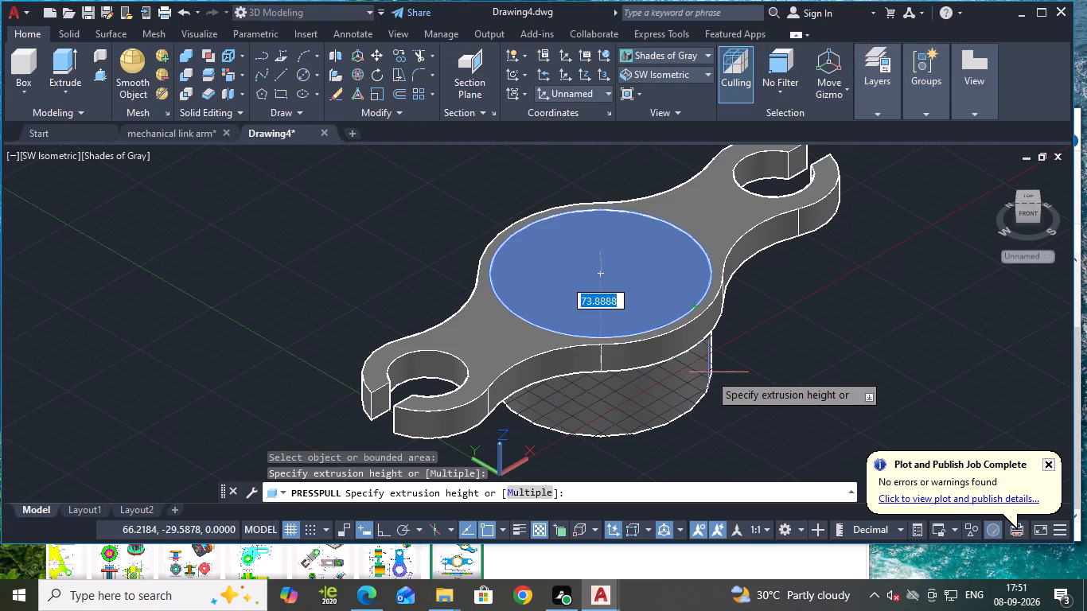
text(10)
key(Return)
key(Escape)
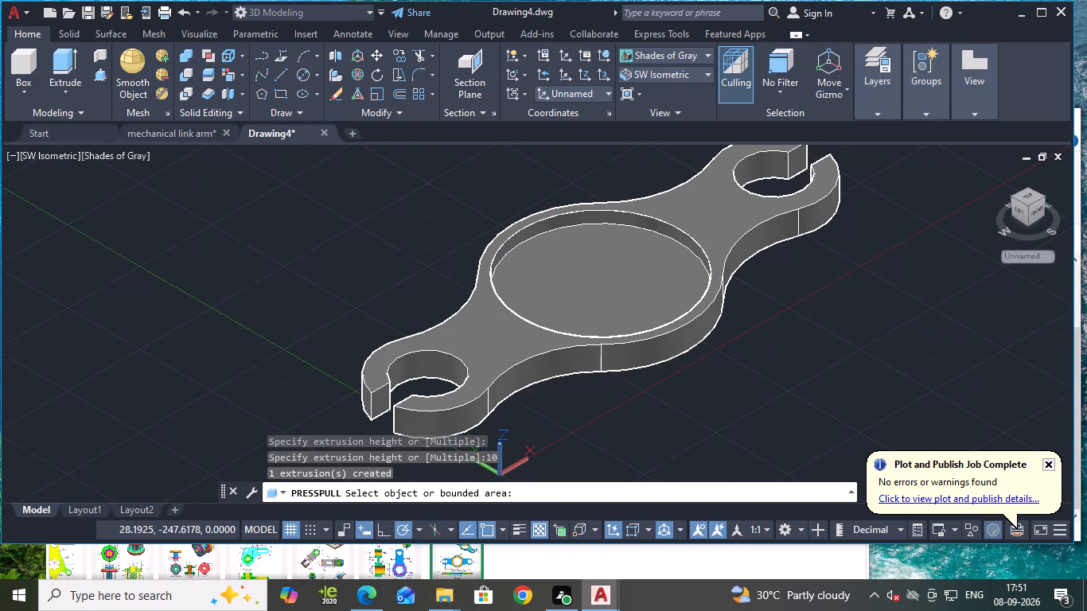
Color the link's top face and the outer side faces along both long sides with index colour 214.
click(660, 274)
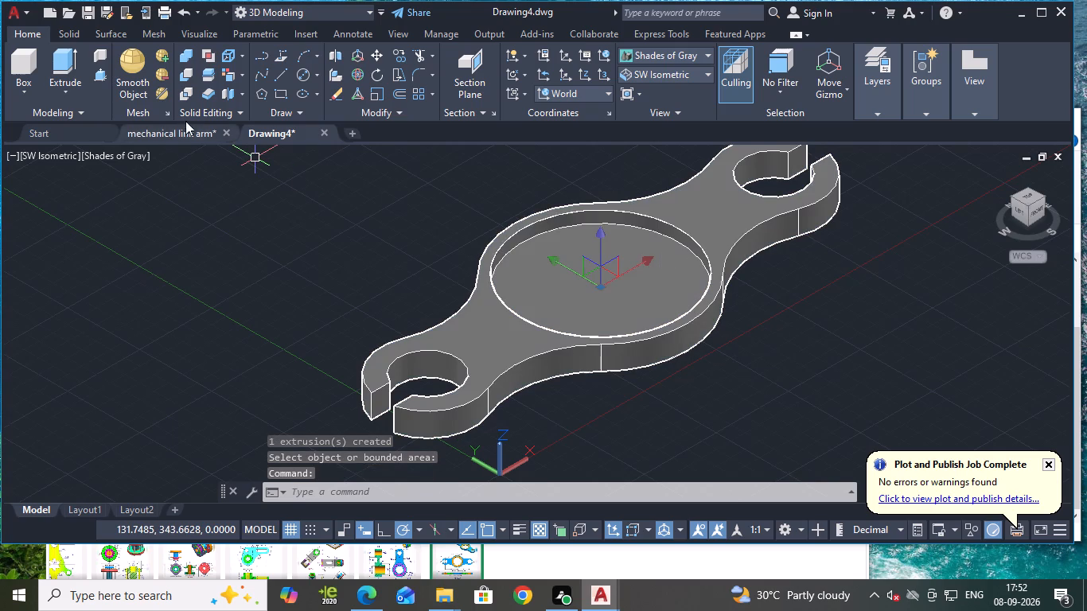
click(240, 75)
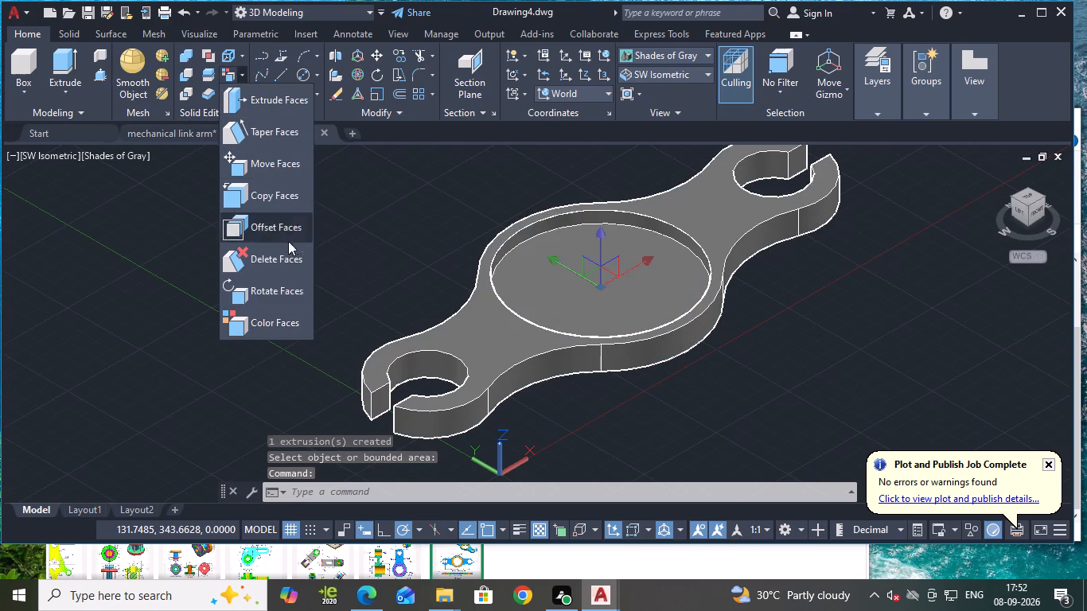
click(274, 317)
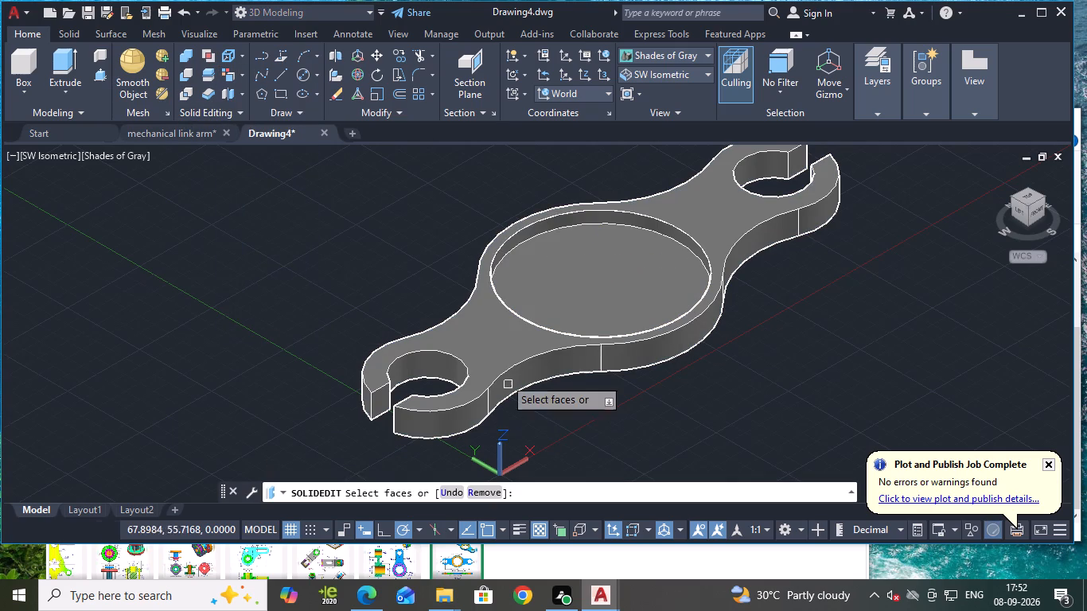
click(501, 358)
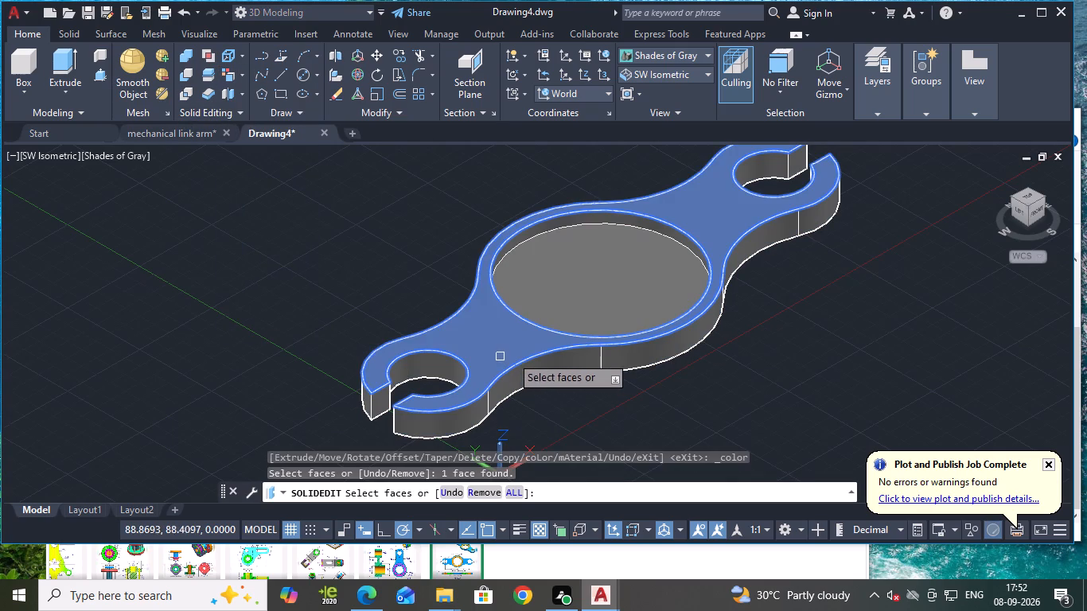
click(694, 339)
click(556, 363)
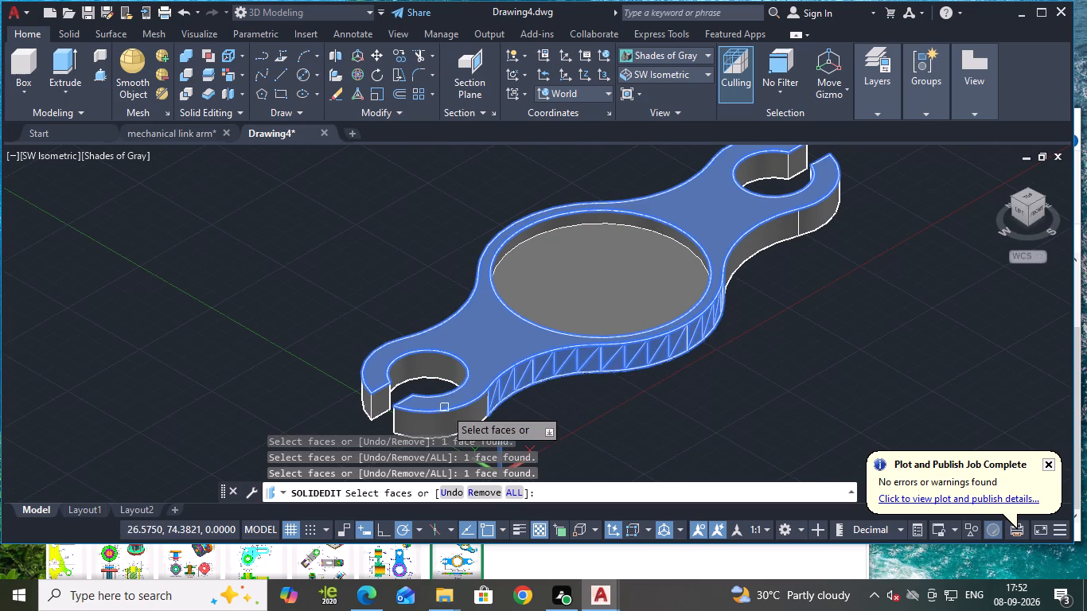
click(444, 420)
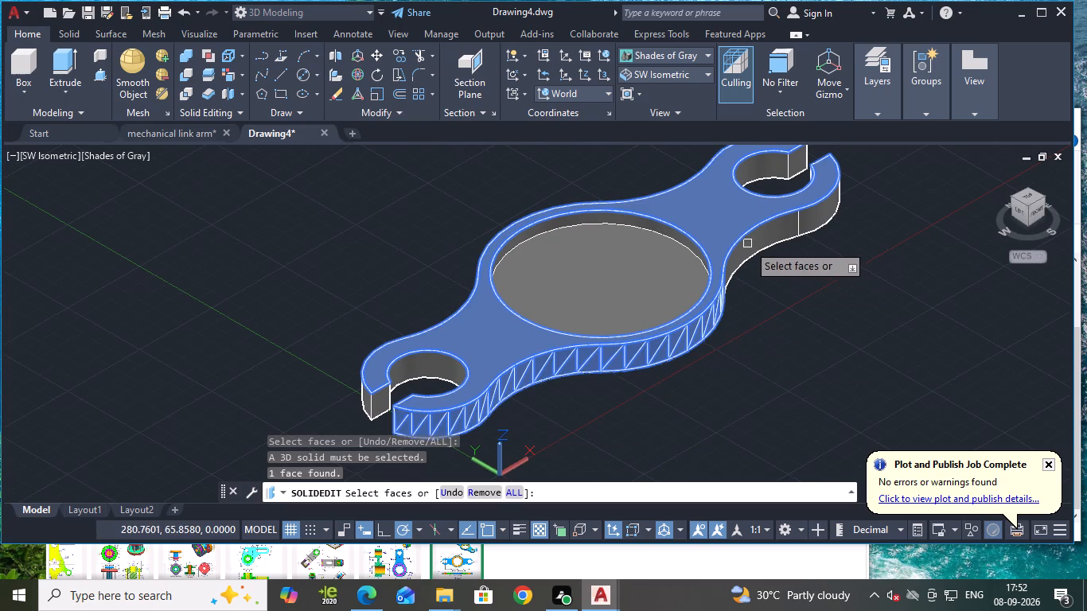
click(748, 244)
click(819, 217)
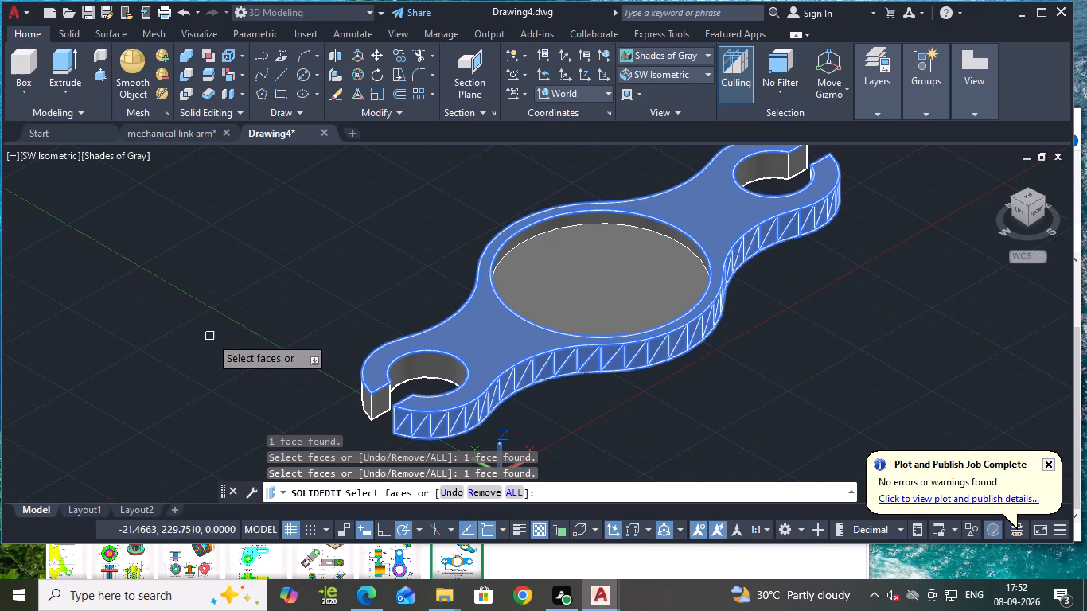
shift+middle_drag(209, 336, 425, 328)
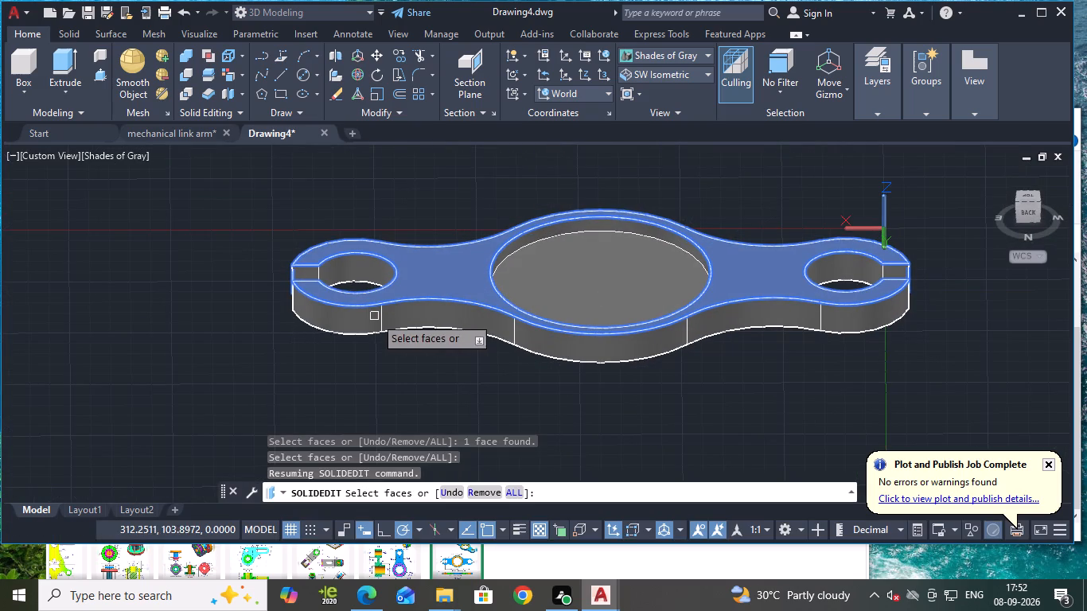
click(375, 318)
click(430, 321)
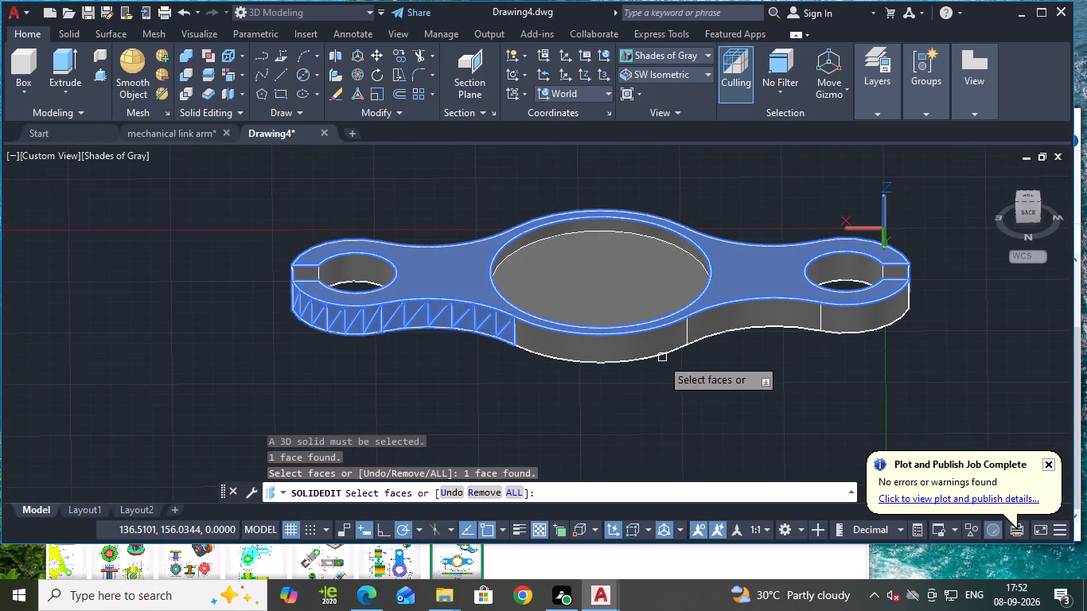
click(642, 348)
click(734, 320)
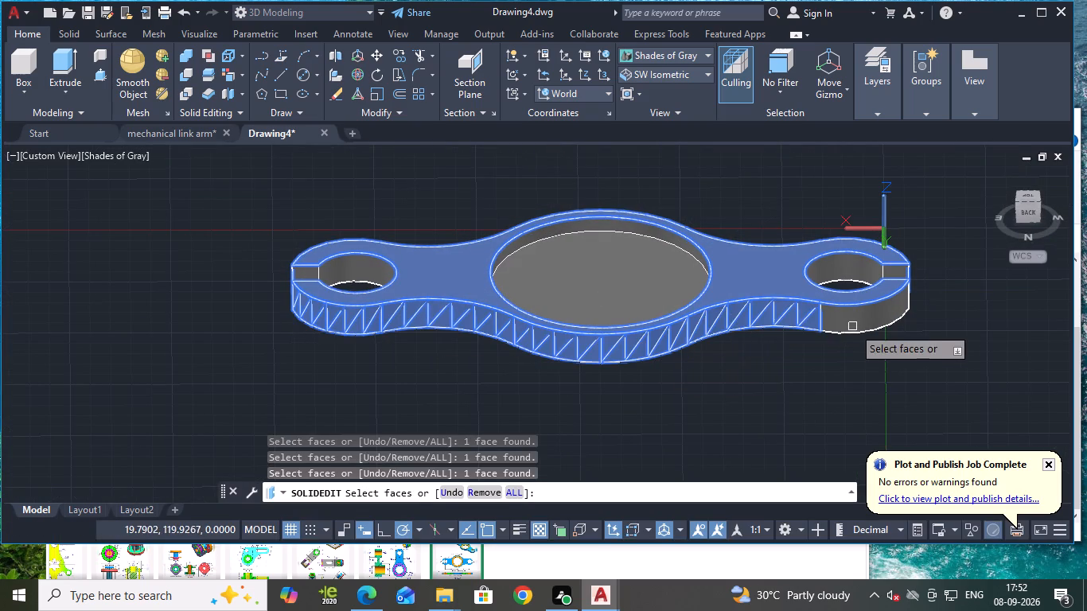
click(853, 326)
shift+middle_drag(930, 344, 563, 365)
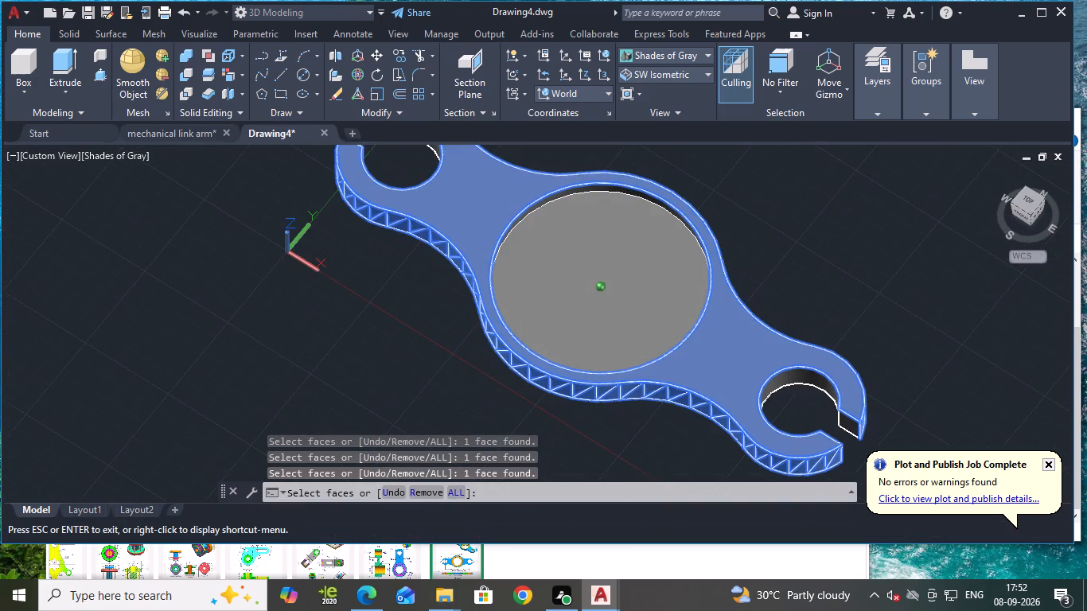
shift+middle_drag(563, 365, 559, 348)
key(Return)
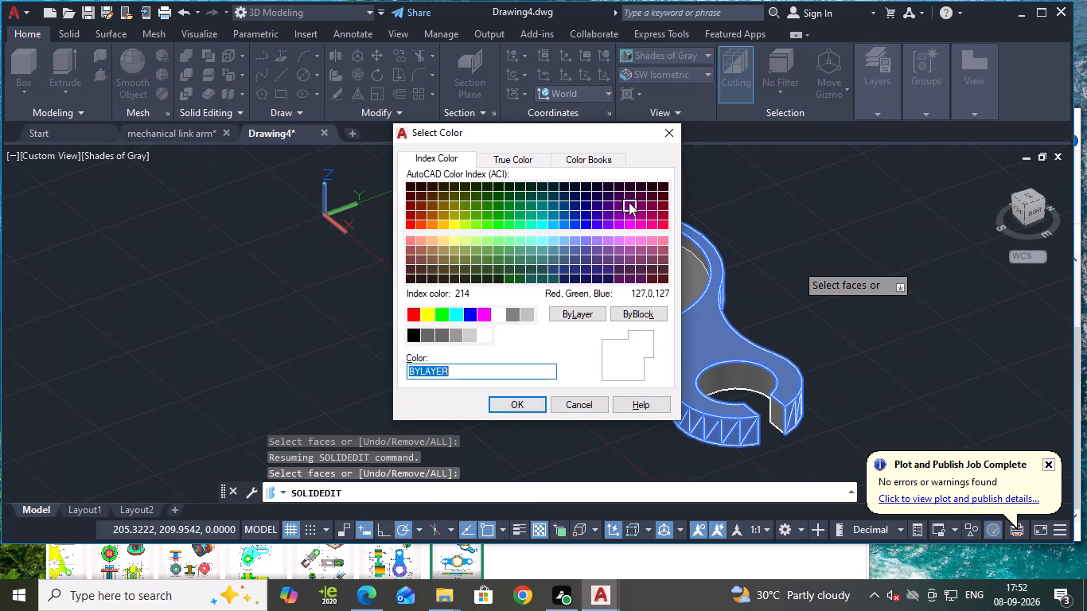
click(629, 202)
click(497, 403)
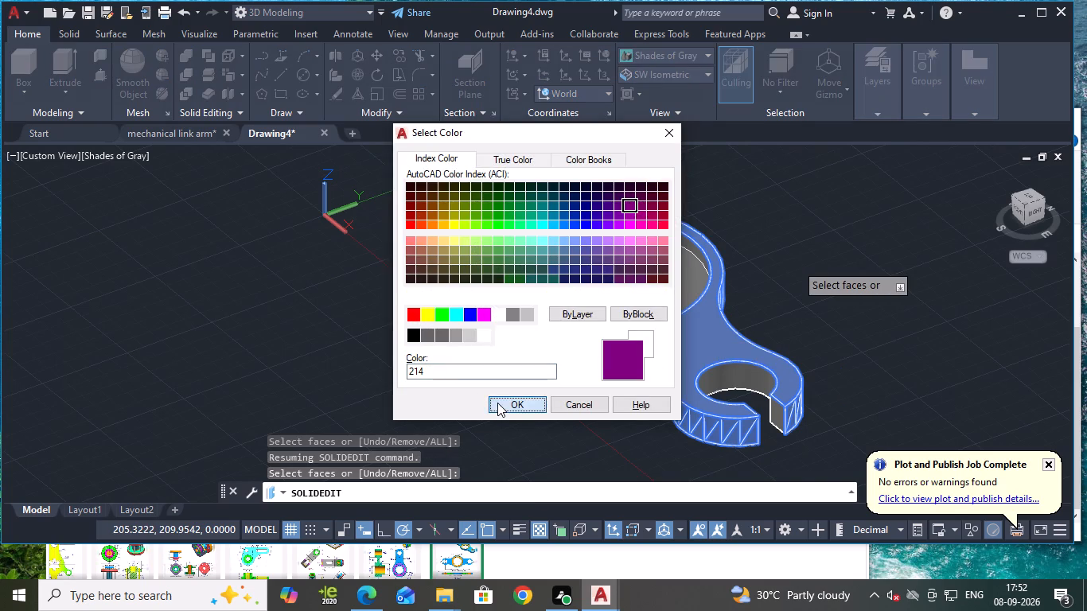
key(Return)
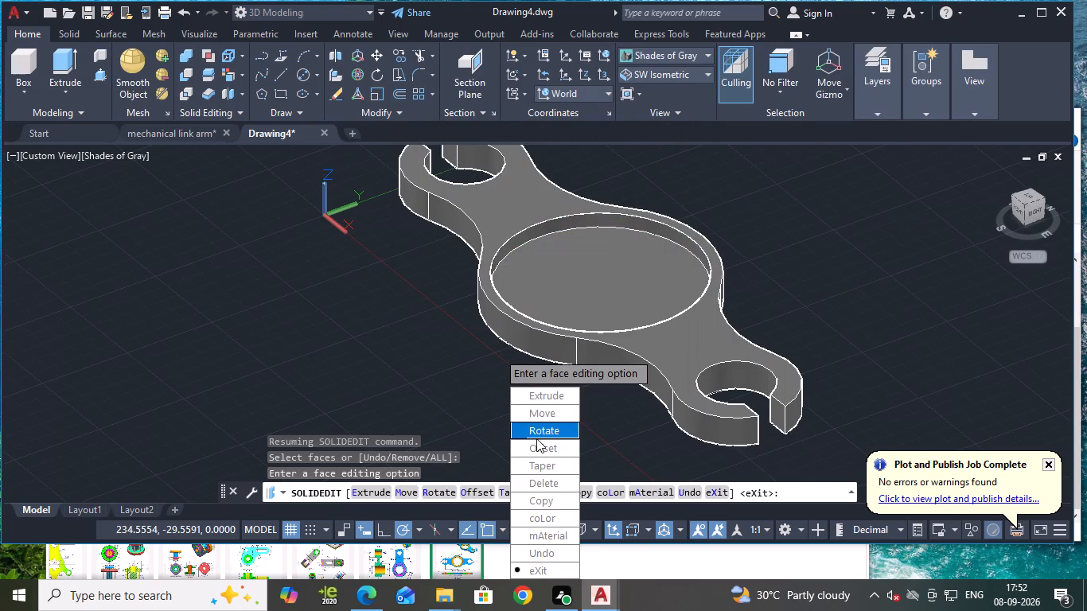
key(Return)
Set the visual style to Shaded with edges.
click(107, 162)
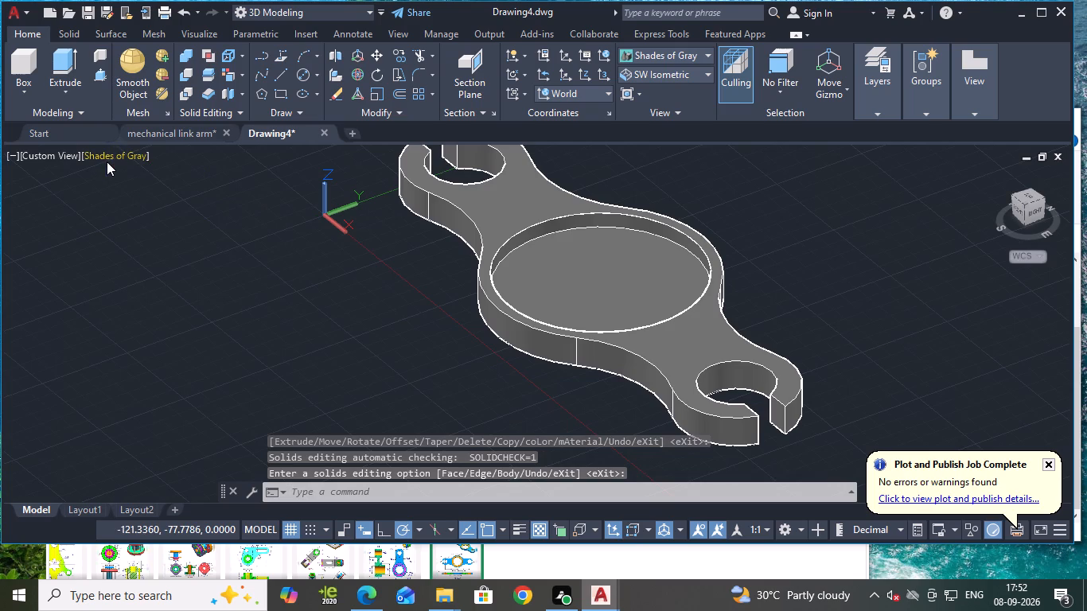
click(156, 283)
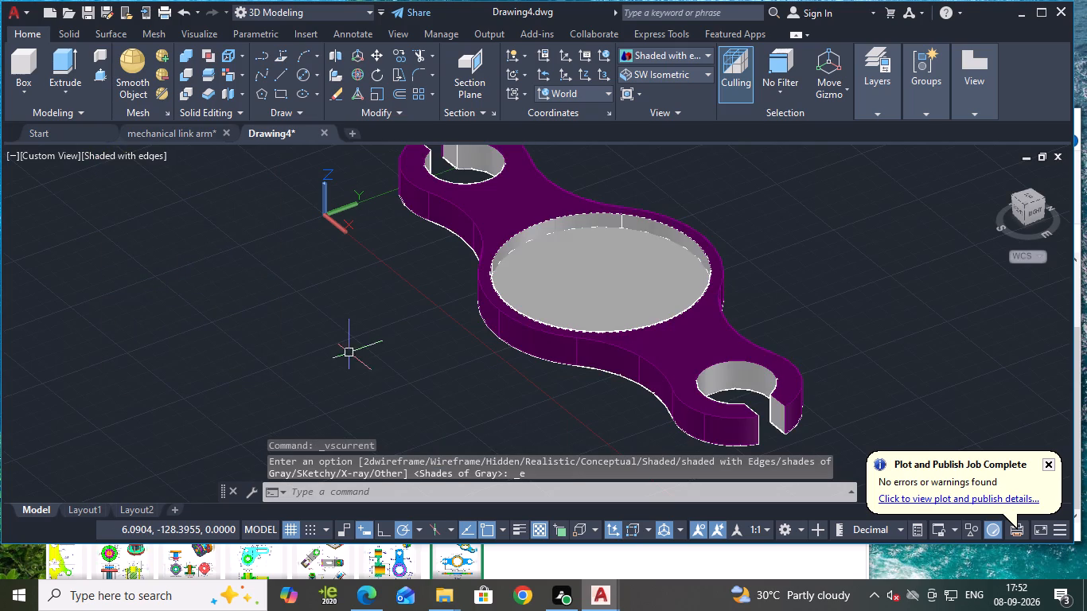
Set the visual style to Shades of Gray.
click(146, 160)
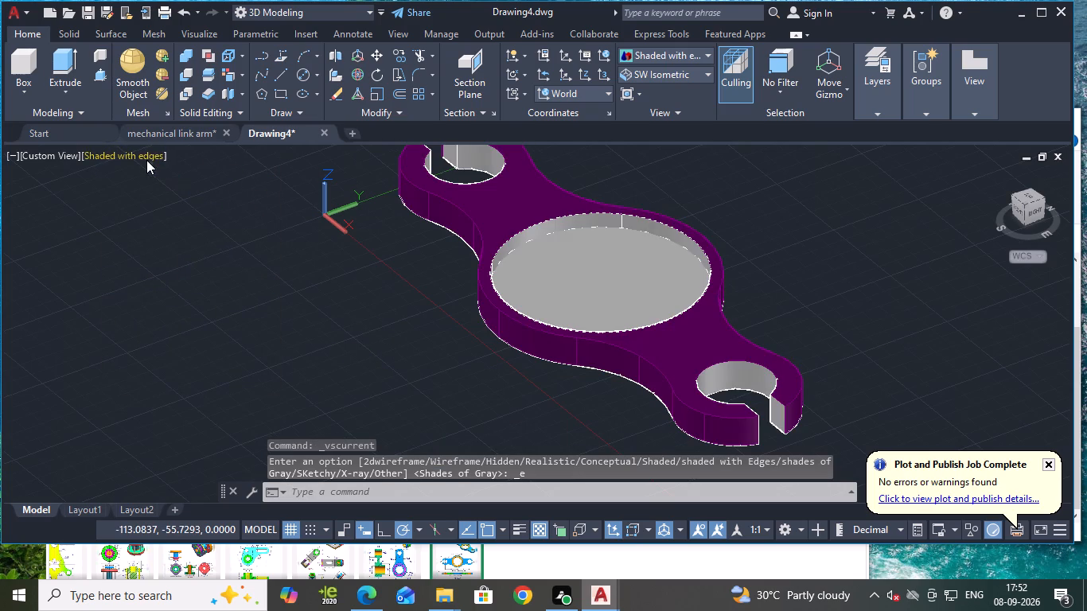
click(224, 301)
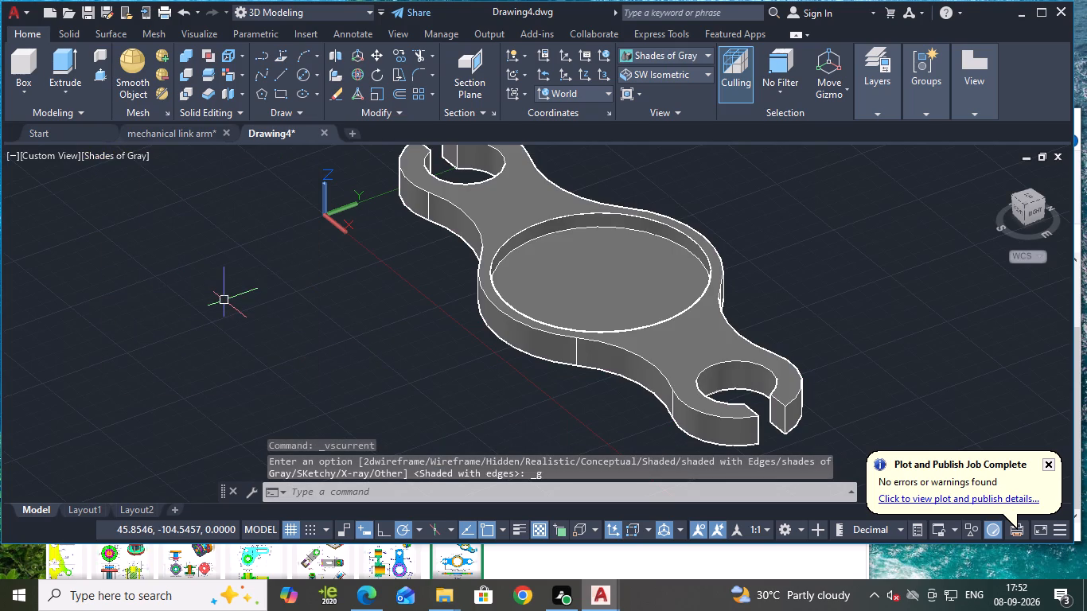
Save the drawing in the VAMSI folder on the Desktop as "symmetrical mechanical linkor bracket".
key(ctrl+s)
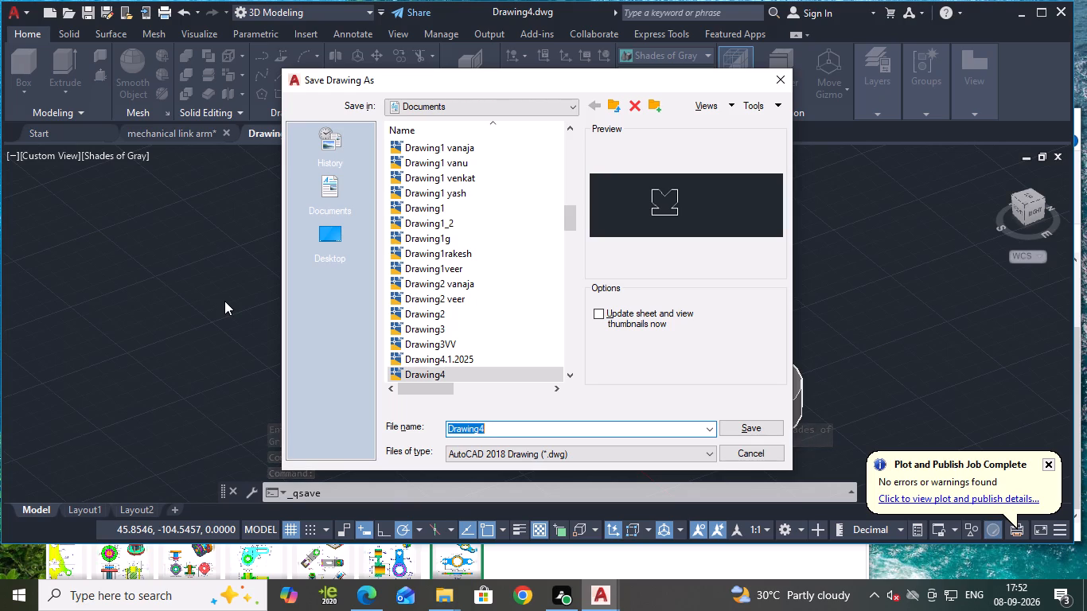
click(327, 233)
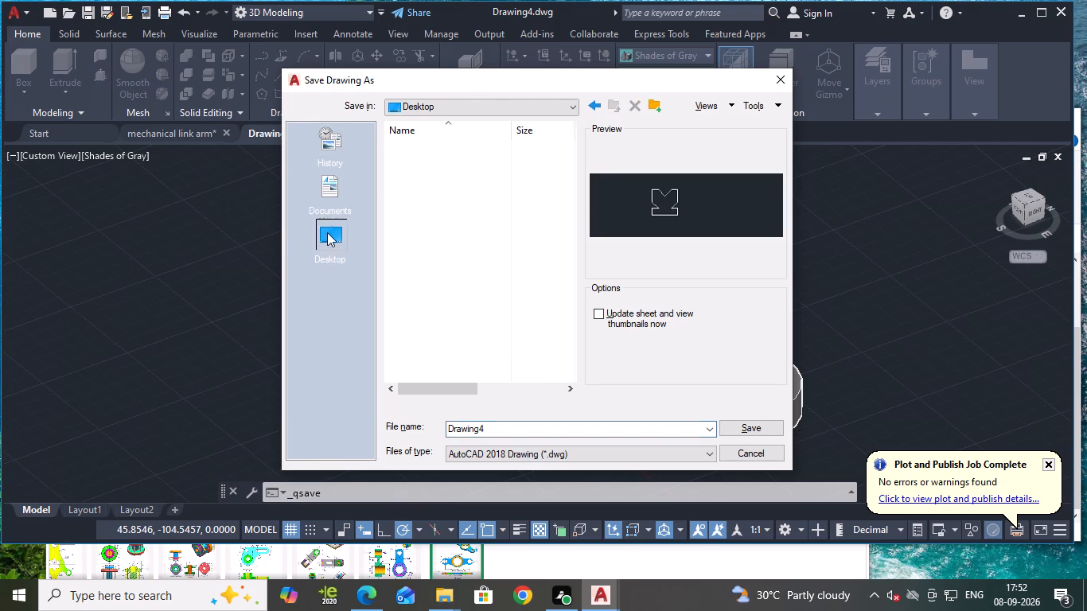
double_click(431, 258)
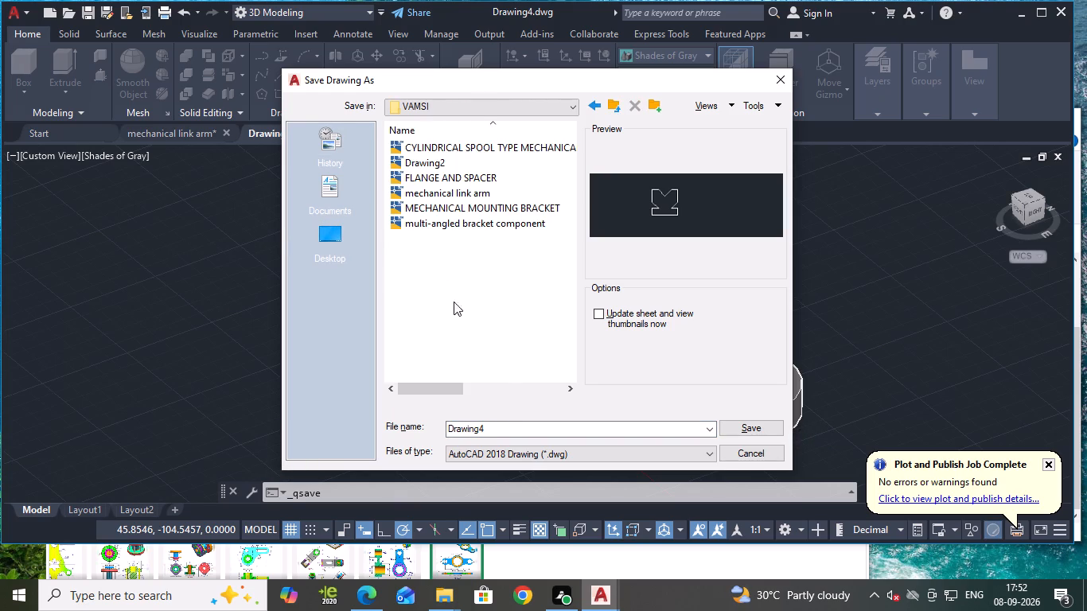
drag(517, 423, 420, 418)
key(m)
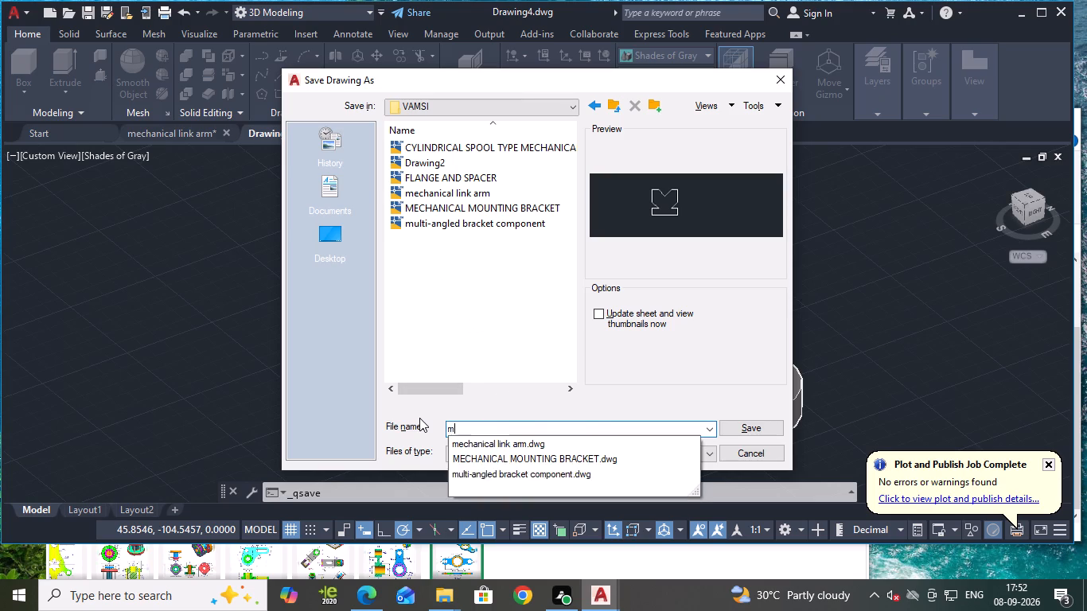
text(echanical link)
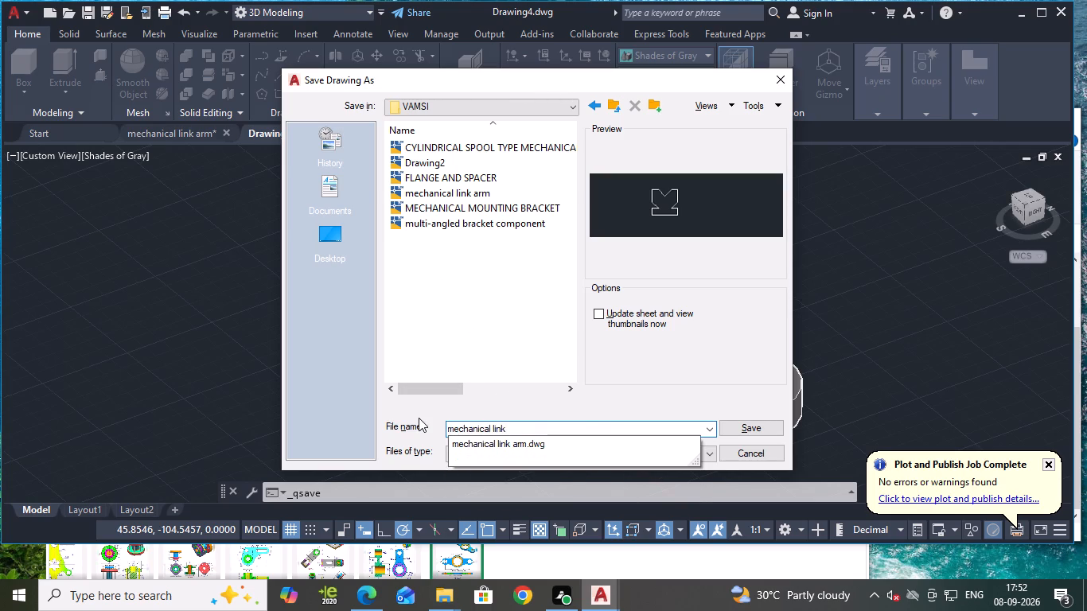
text(or)
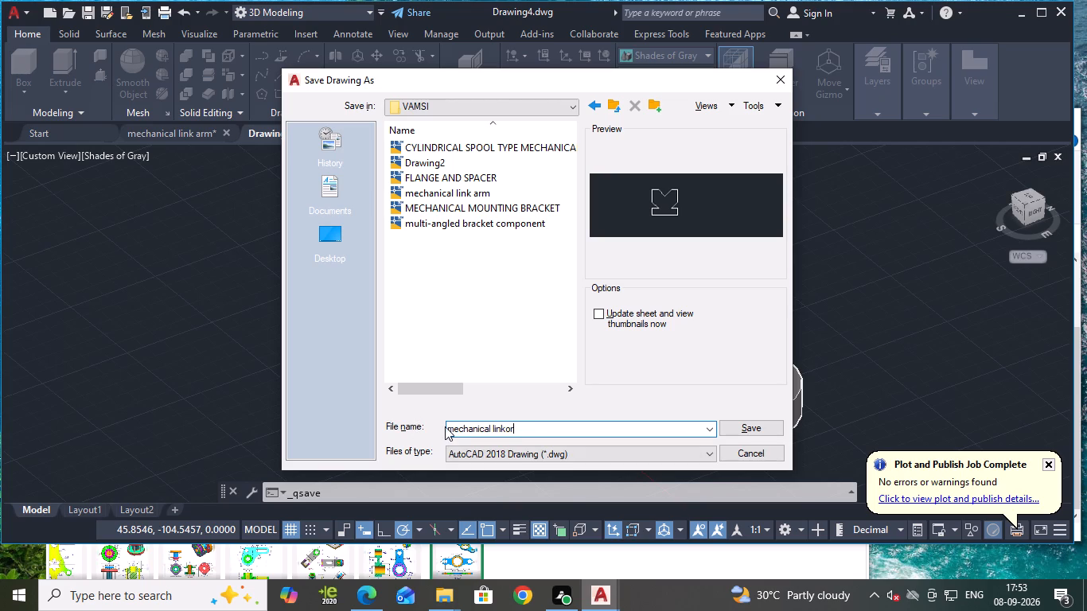
click(455, 430)
key(BackSpace)
key(BackSpace)
key(s)
key(y)
text(mm)
text(etrical)
key(space)
key(m)
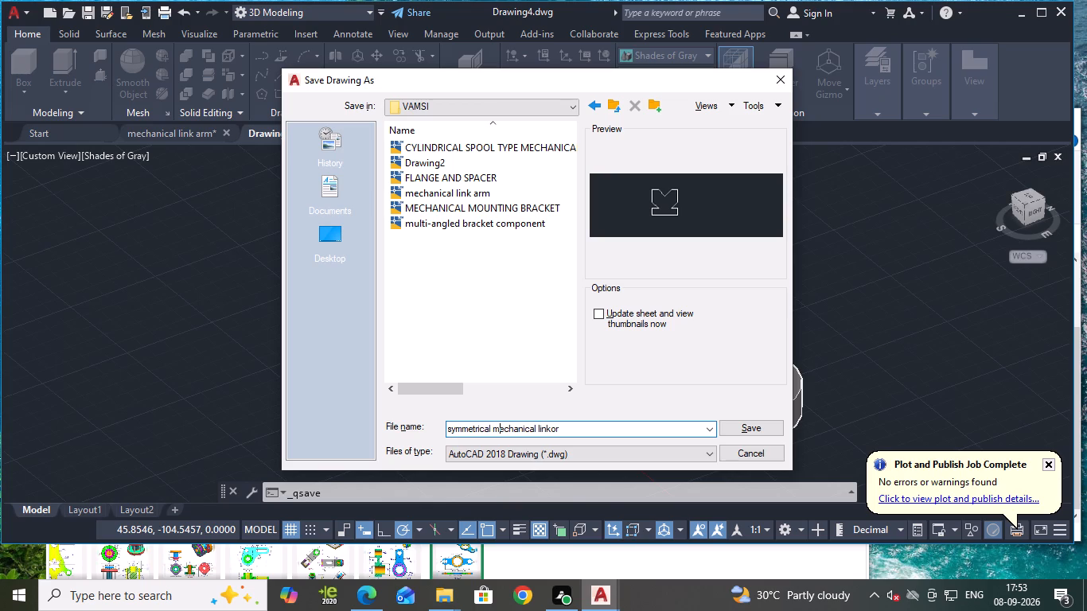
click(568, 426)
key(space)
text(bracket)
click(739, 428)
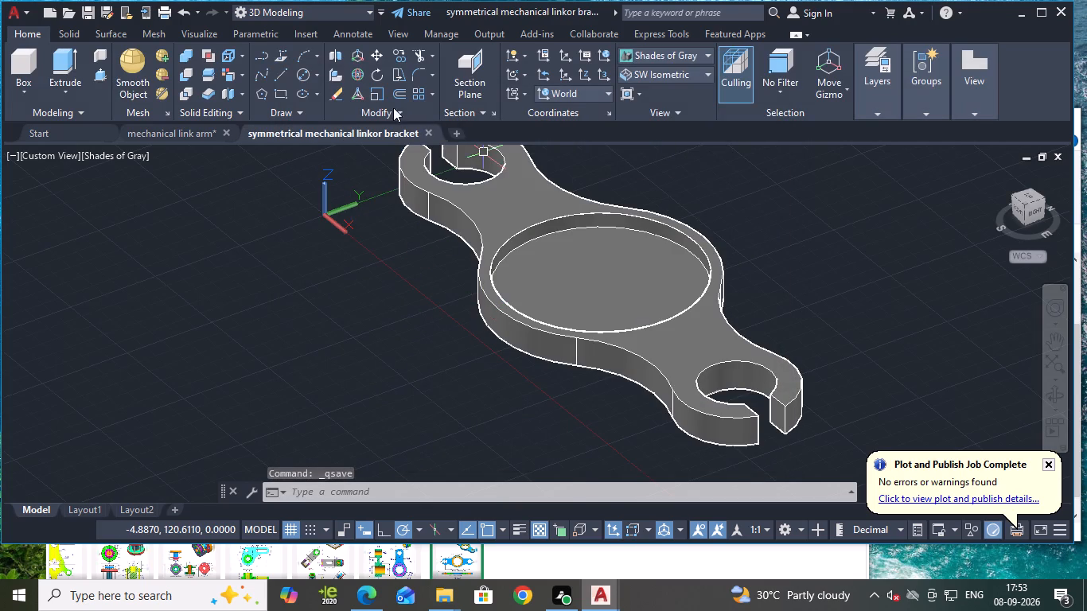
In the SW Isometric view, draw a 100-diameter circle centred on the central recess's rim, level with the link's top face.
click(655, 75)
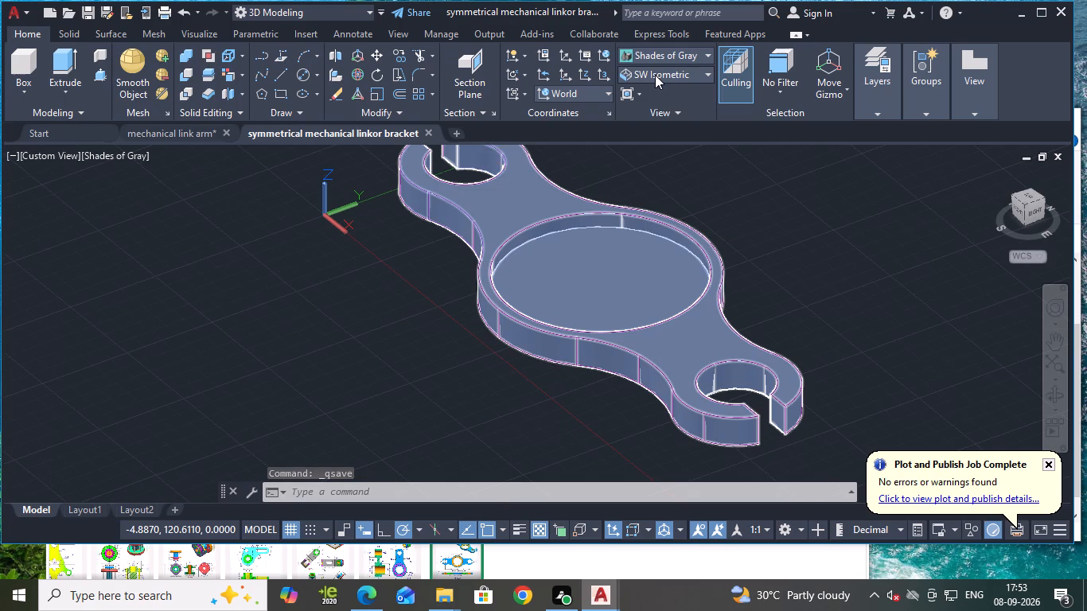
click(652, 92)
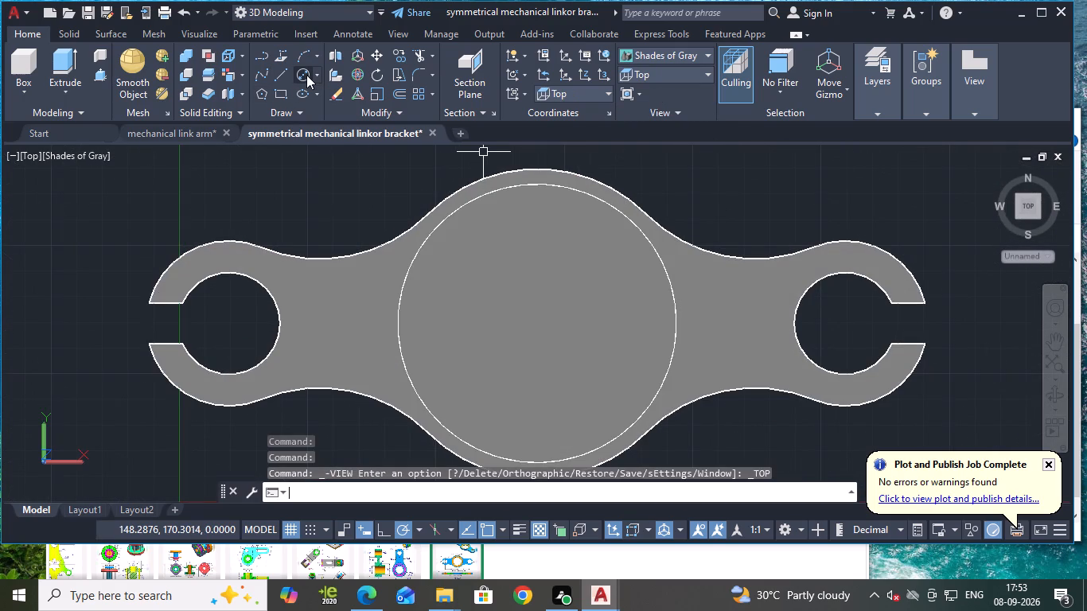
click(306, 75)
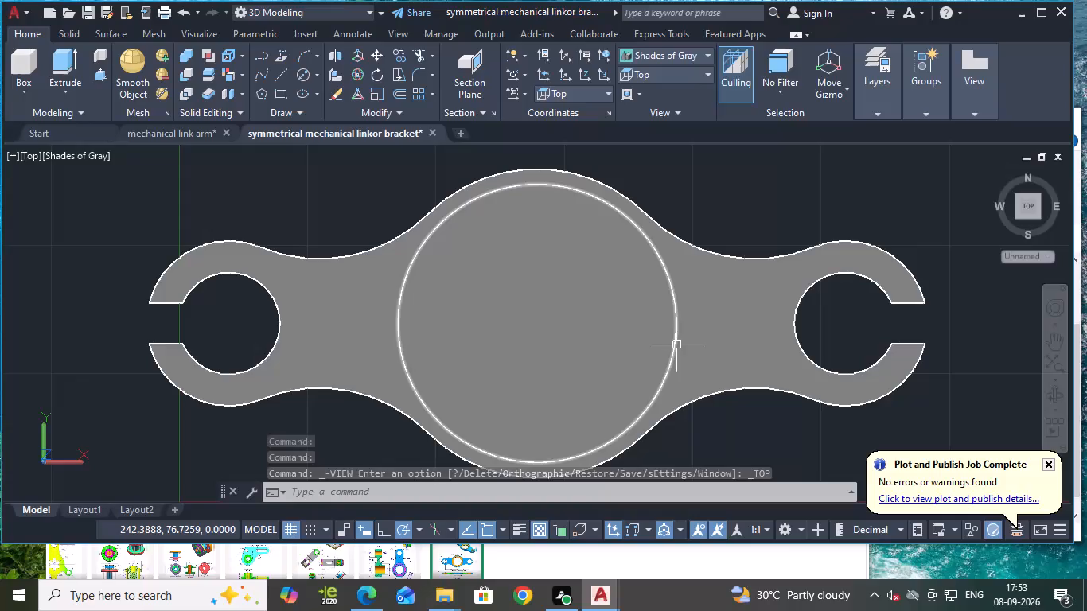
click(656, 67)
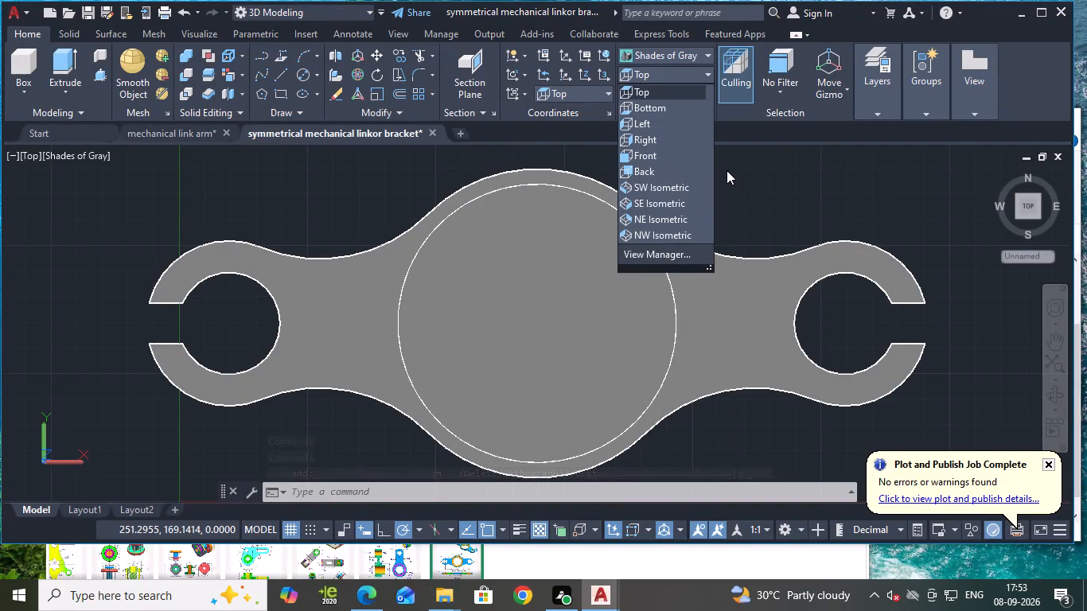
click(690, 184)
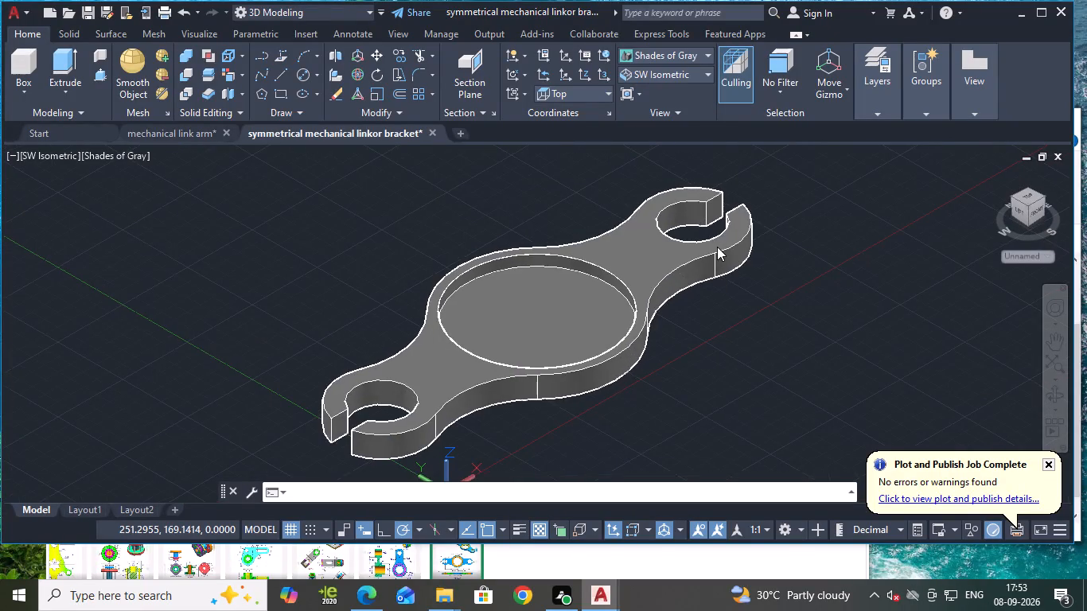
key(Escape)
click(303, 80)
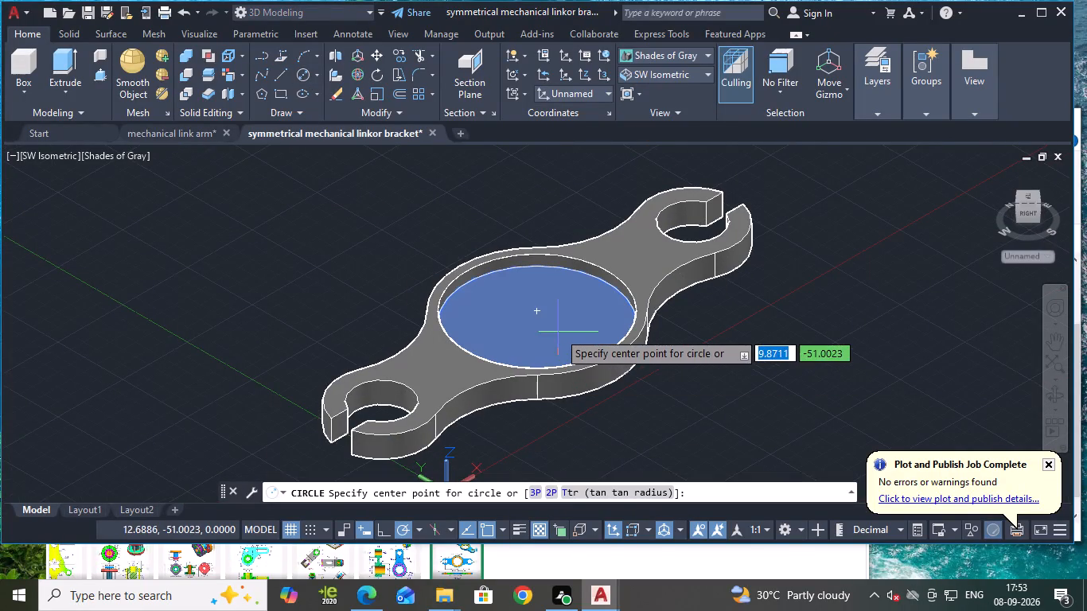
click(536, 313)
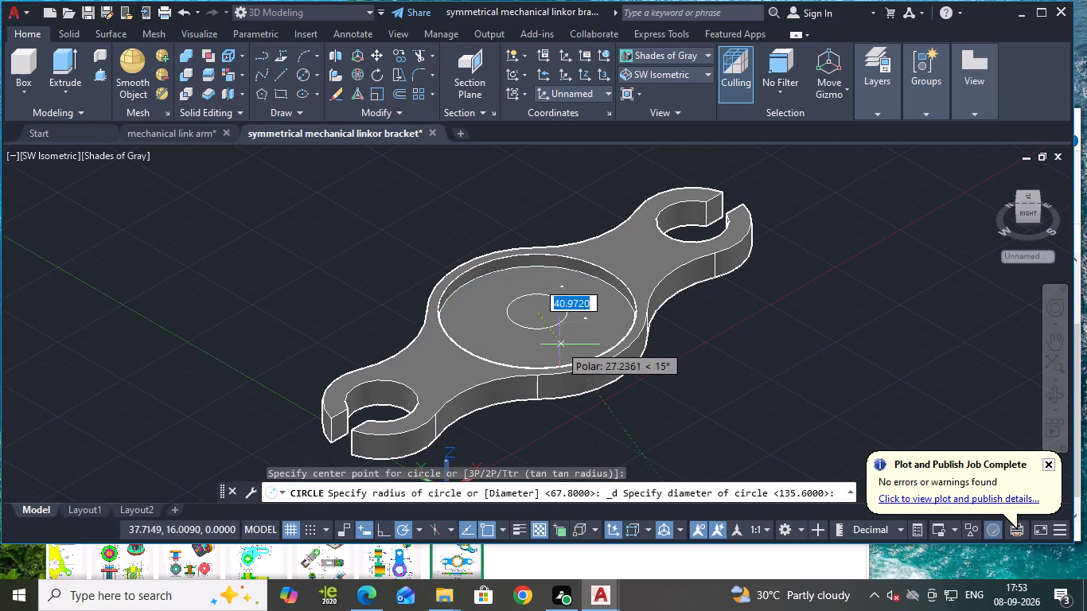
key(d)
key(Return)
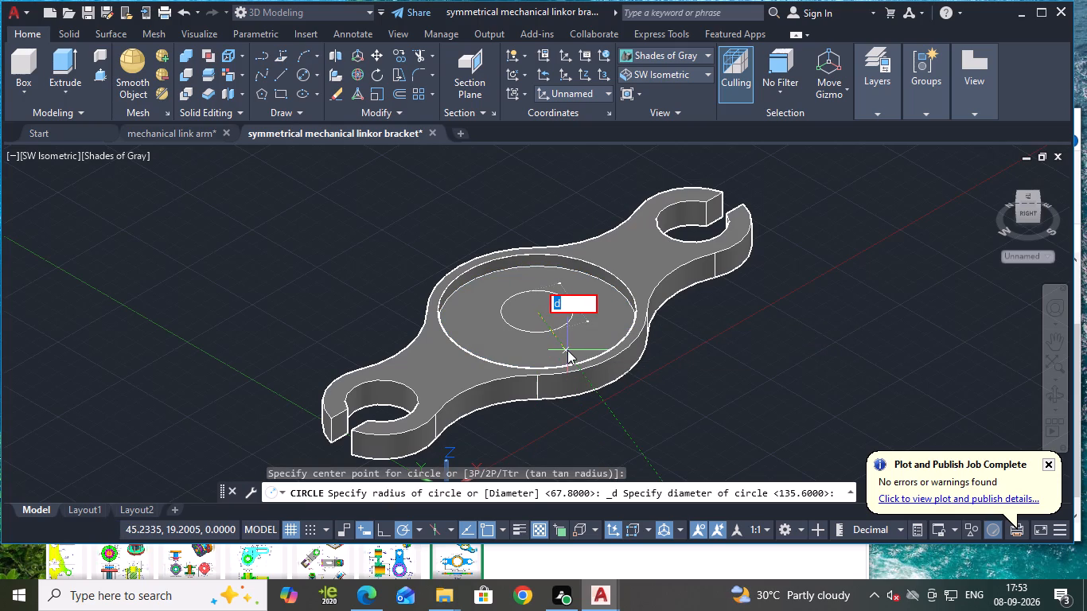
text(100)
key(Return)
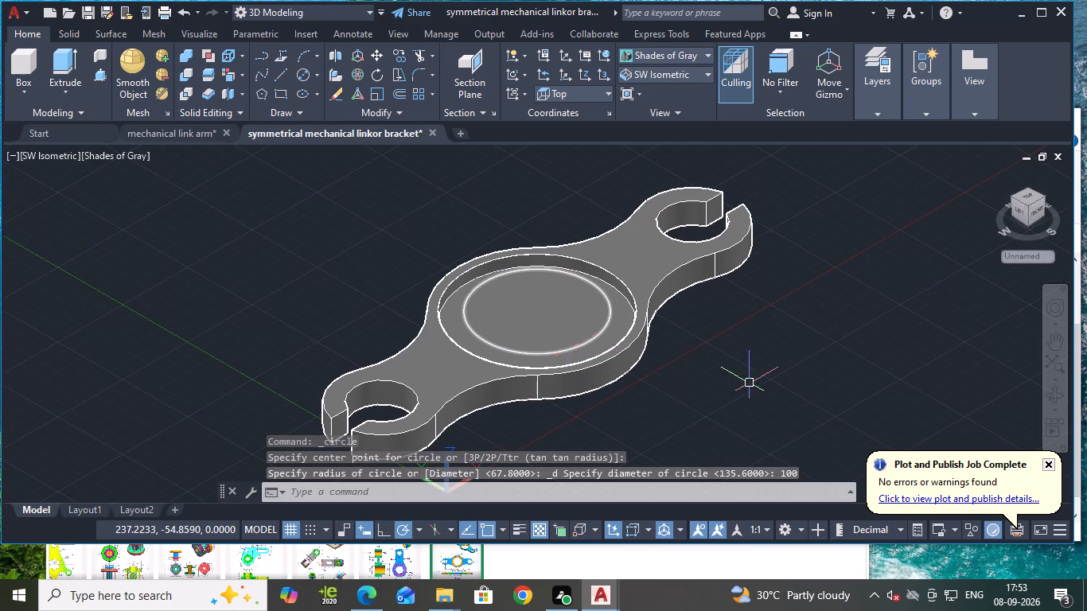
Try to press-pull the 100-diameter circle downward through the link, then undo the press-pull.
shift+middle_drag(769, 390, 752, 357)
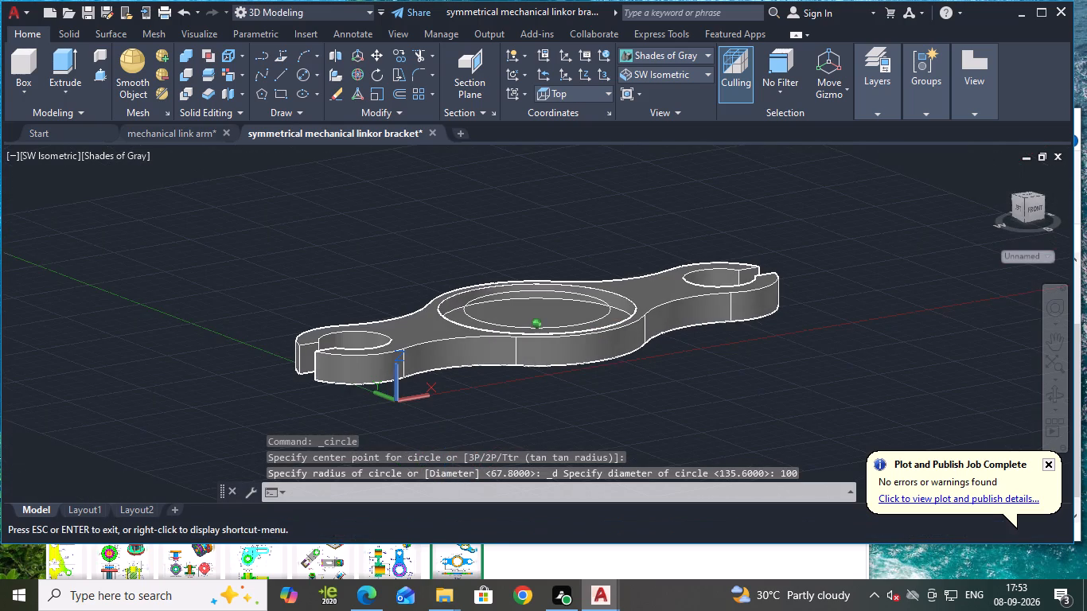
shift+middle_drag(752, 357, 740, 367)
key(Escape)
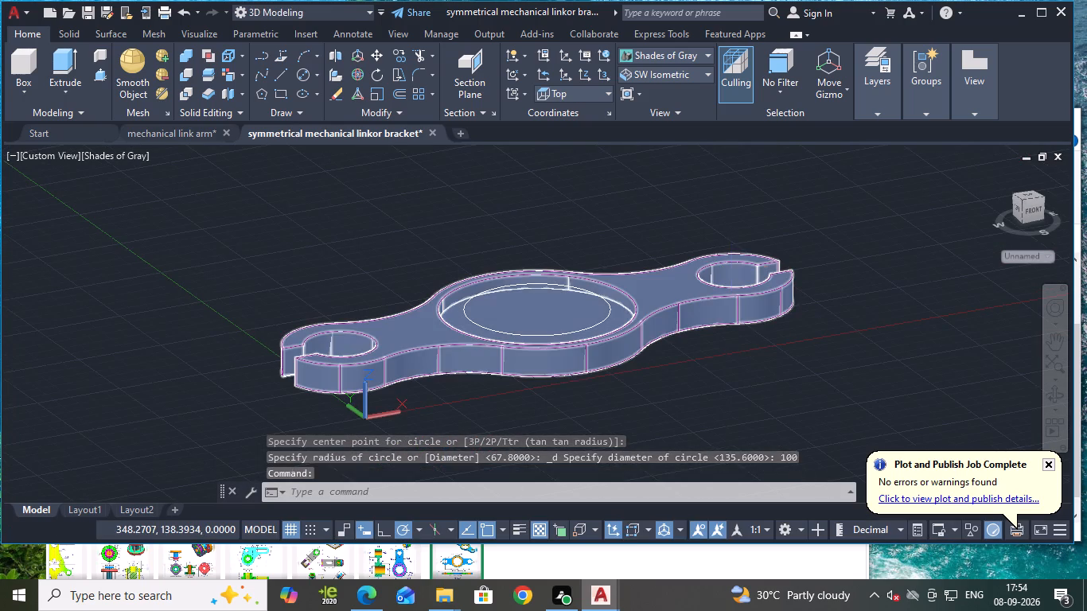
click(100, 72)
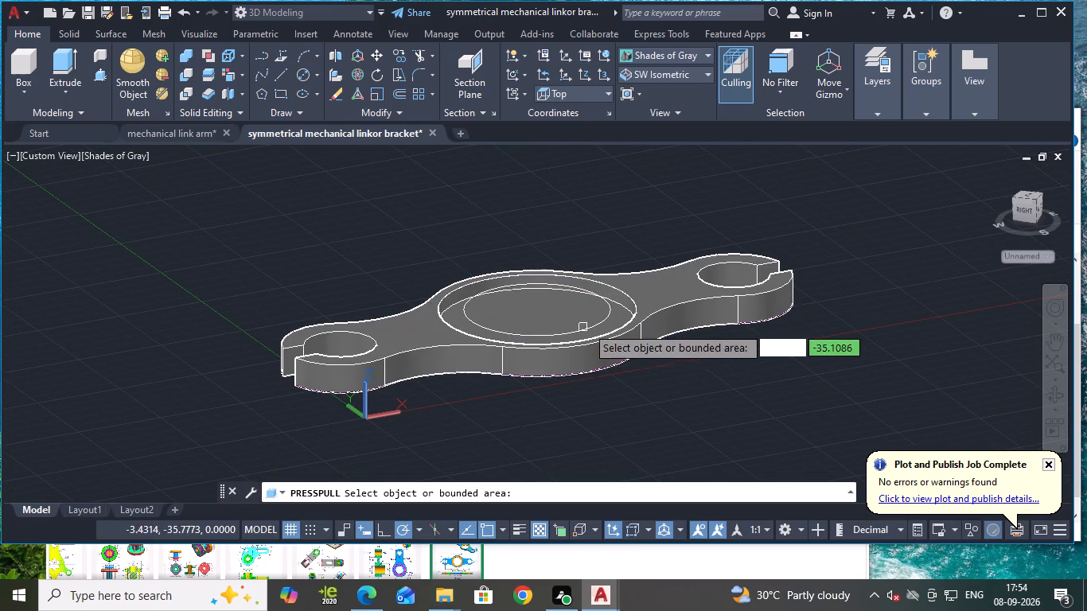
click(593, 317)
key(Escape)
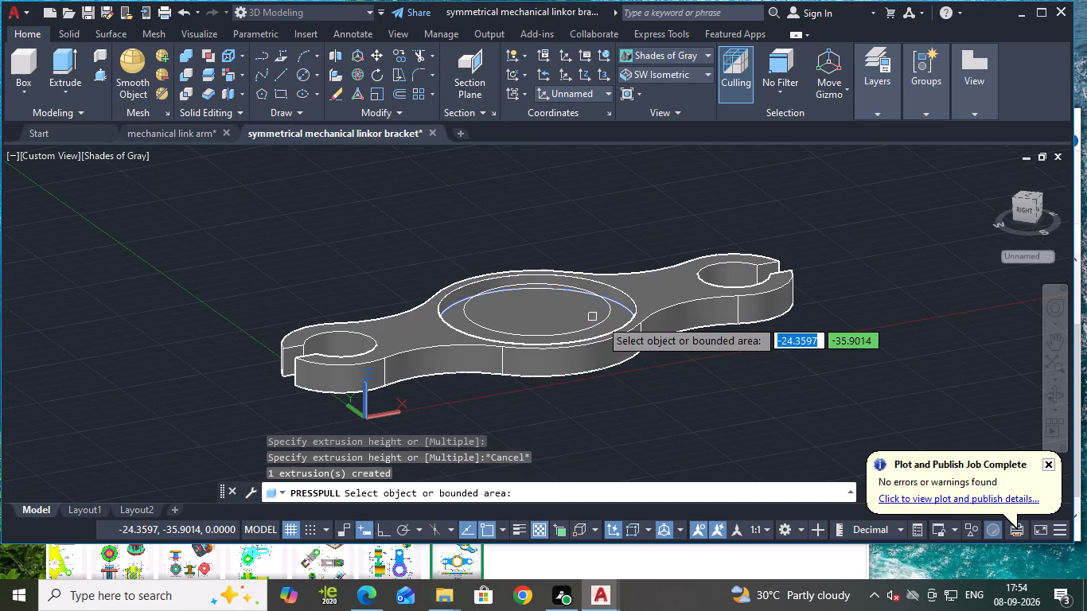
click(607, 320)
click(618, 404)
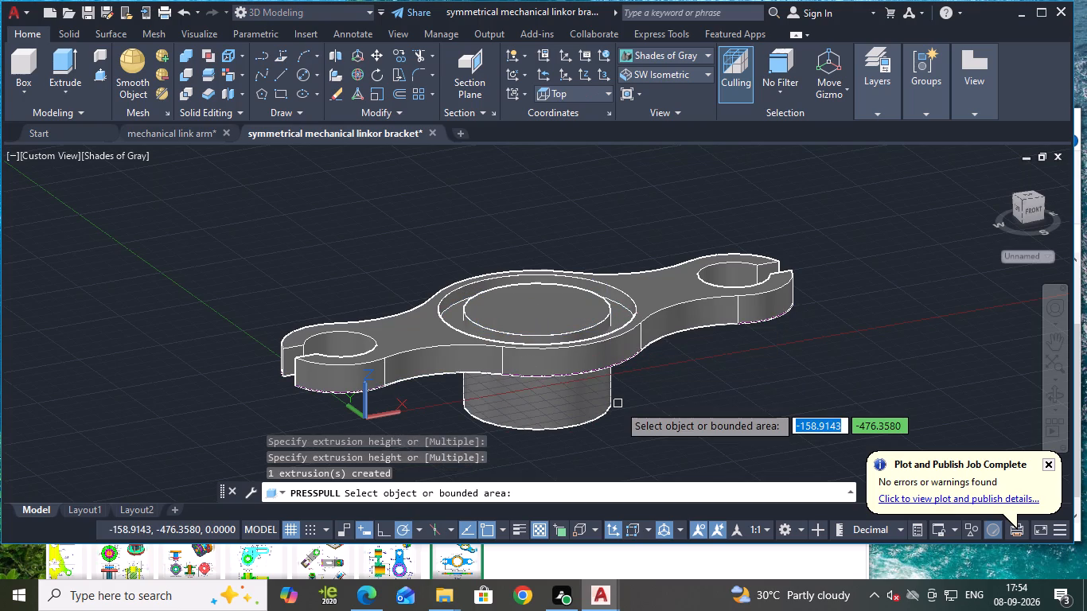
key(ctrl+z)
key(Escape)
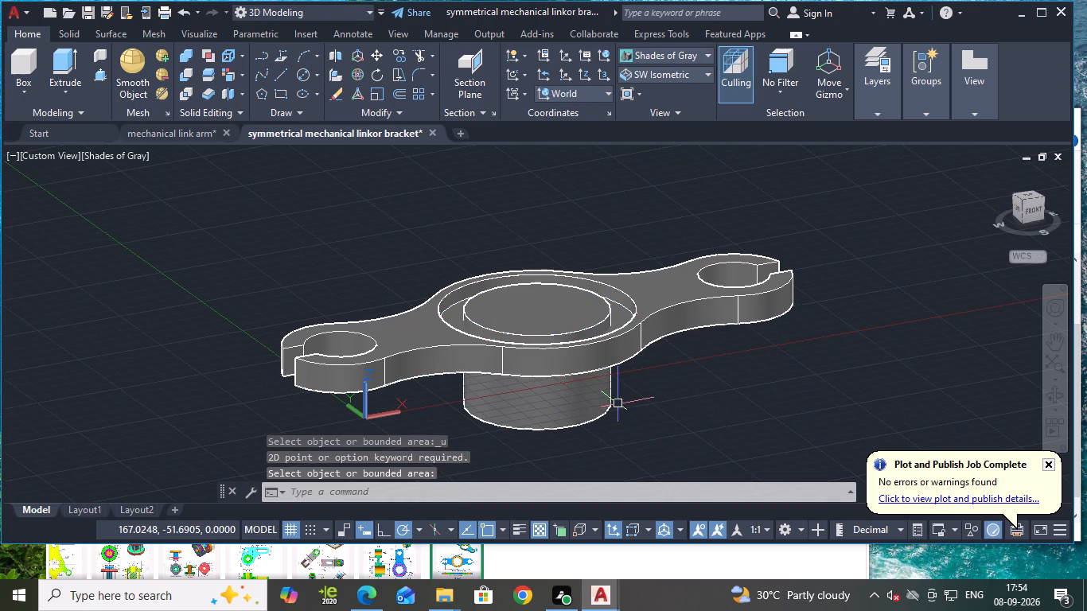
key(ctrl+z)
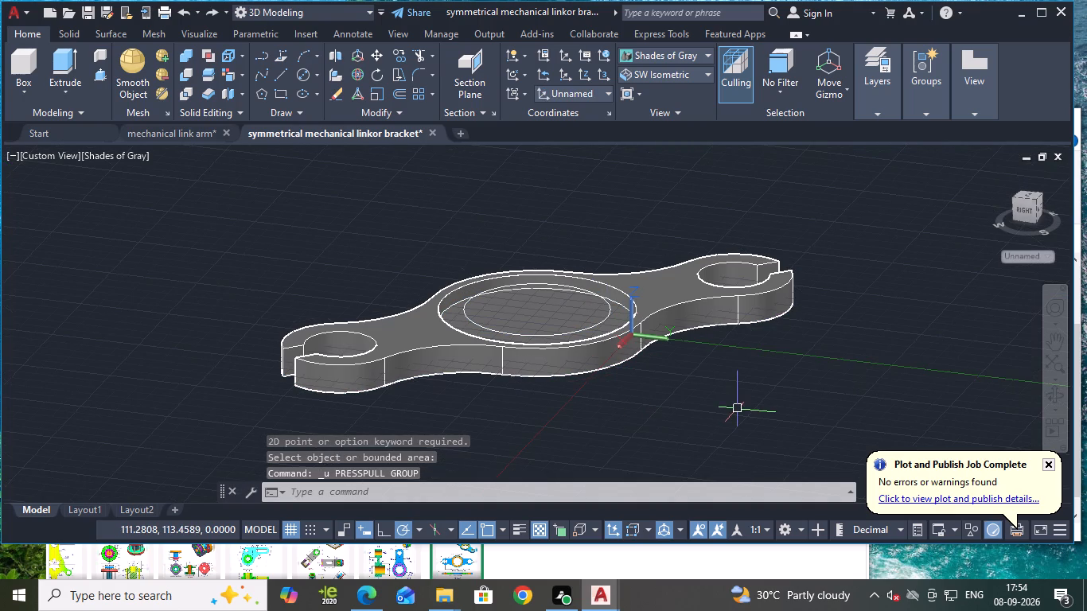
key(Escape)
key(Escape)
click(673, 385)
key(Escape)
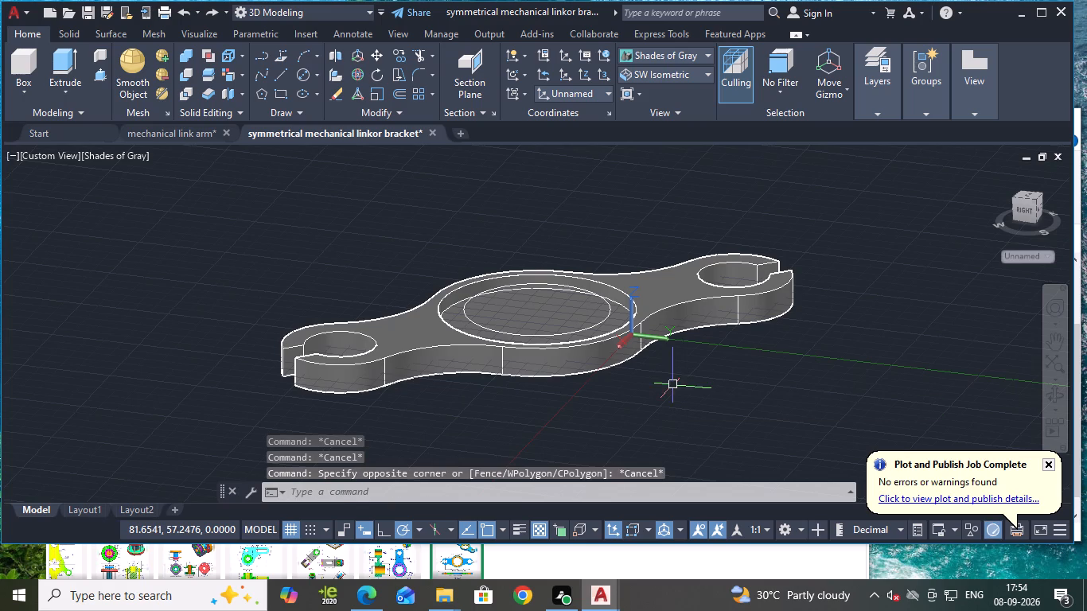
Move the 100-diameter circle 10 straight down onto the floor of the central recess.
click(609, 313)
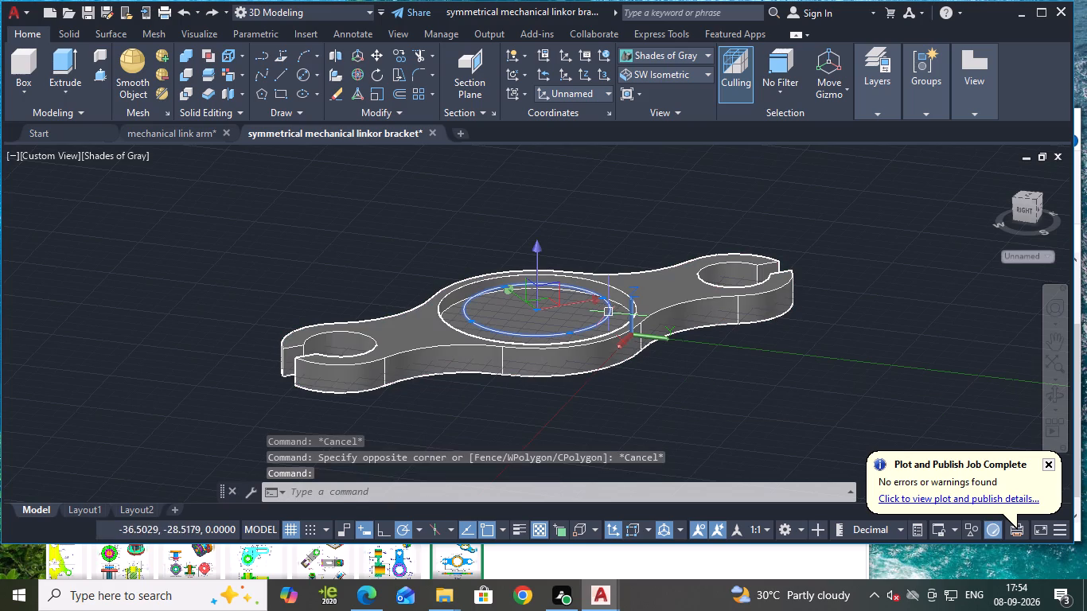
drag(538, 249, 537, 309)
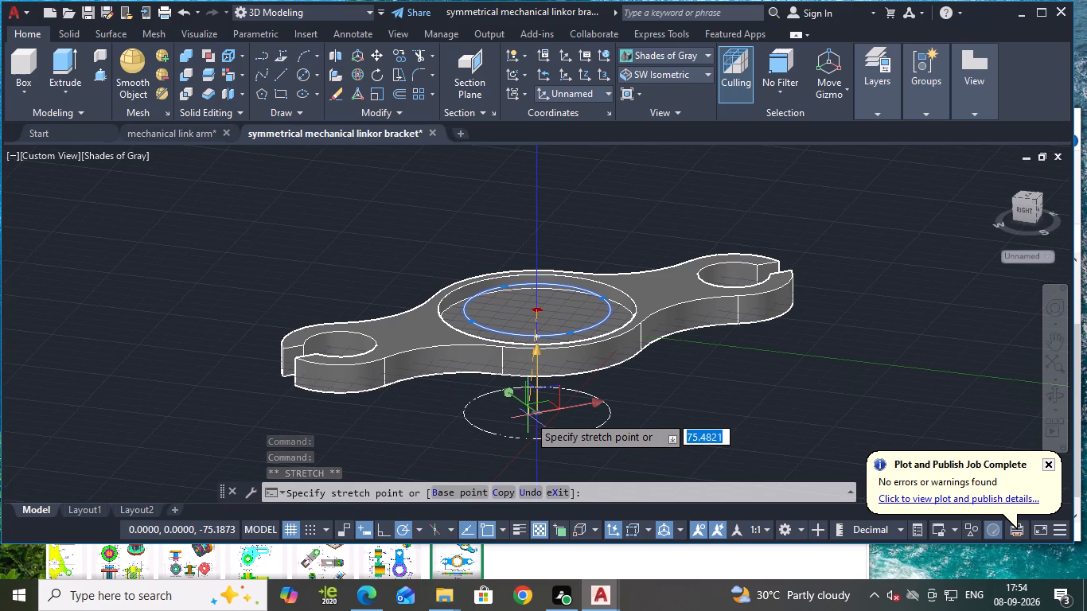
text(10)
key(Return)
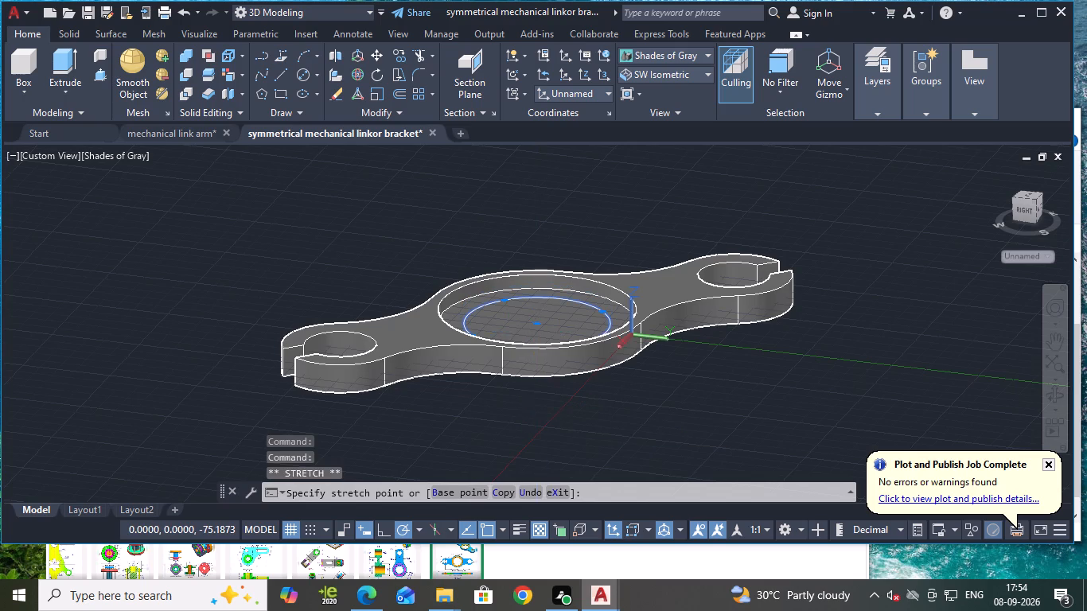
Press-pull the 100-diameter circle on the recess floor downward through the link to cut a through hole.
key(Escape)
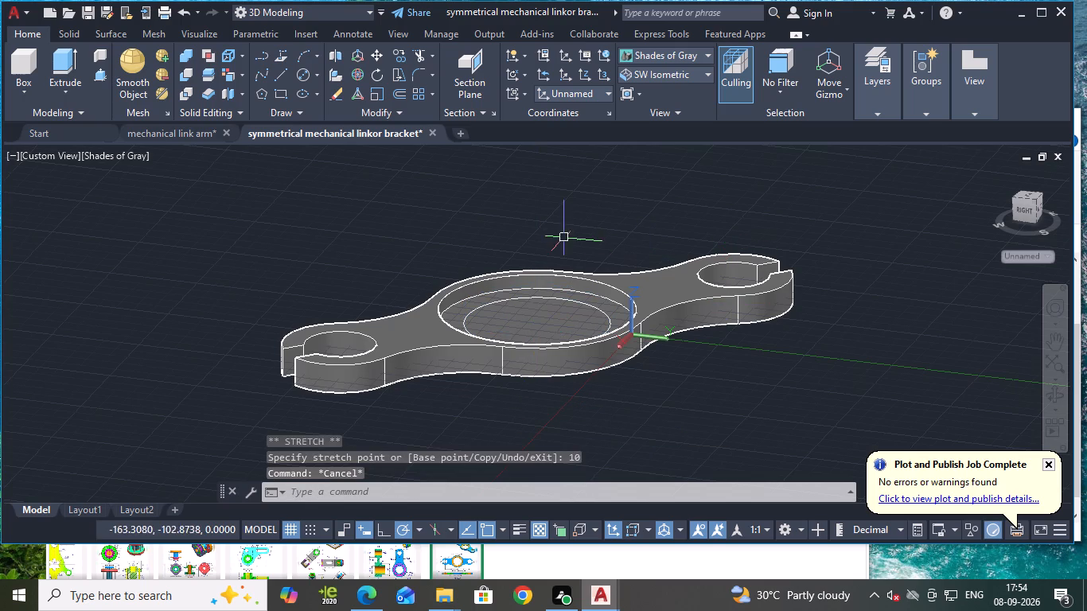
click(96, 77)
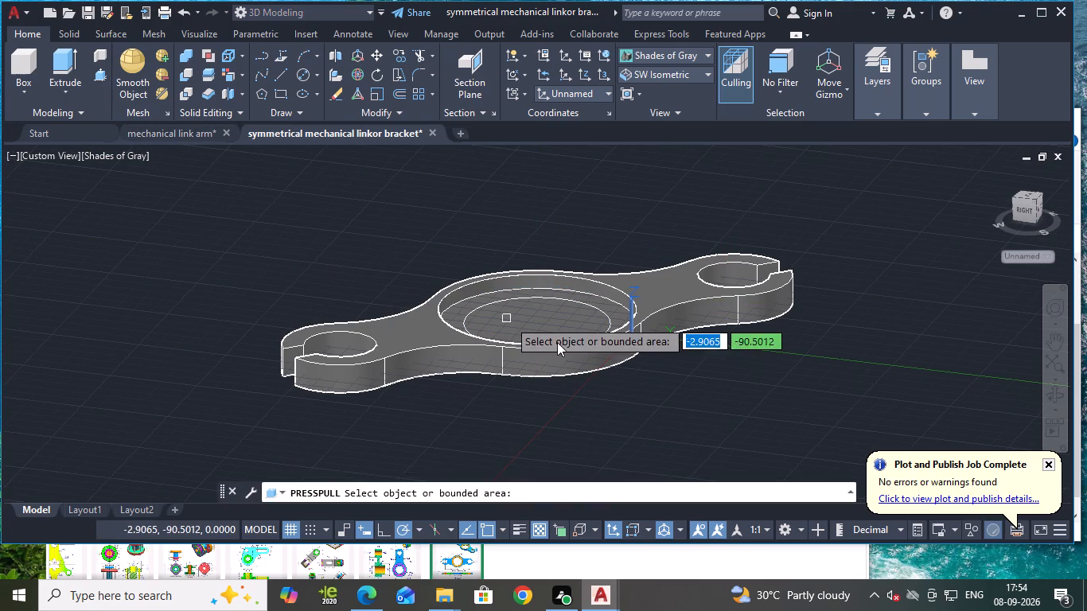
click(551, 321)
click(537, 442)
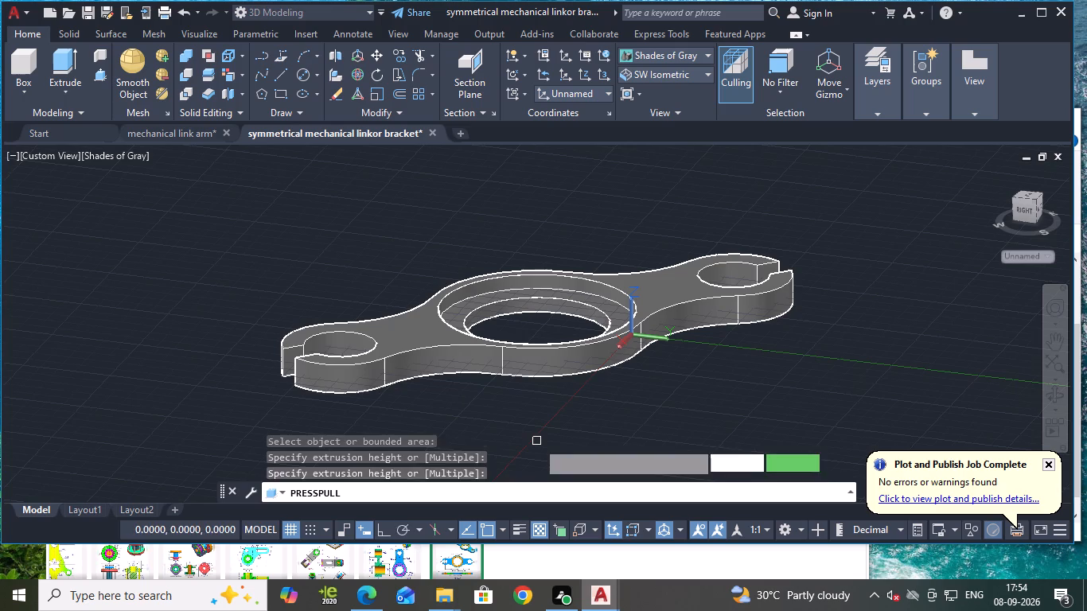
key(Escape)
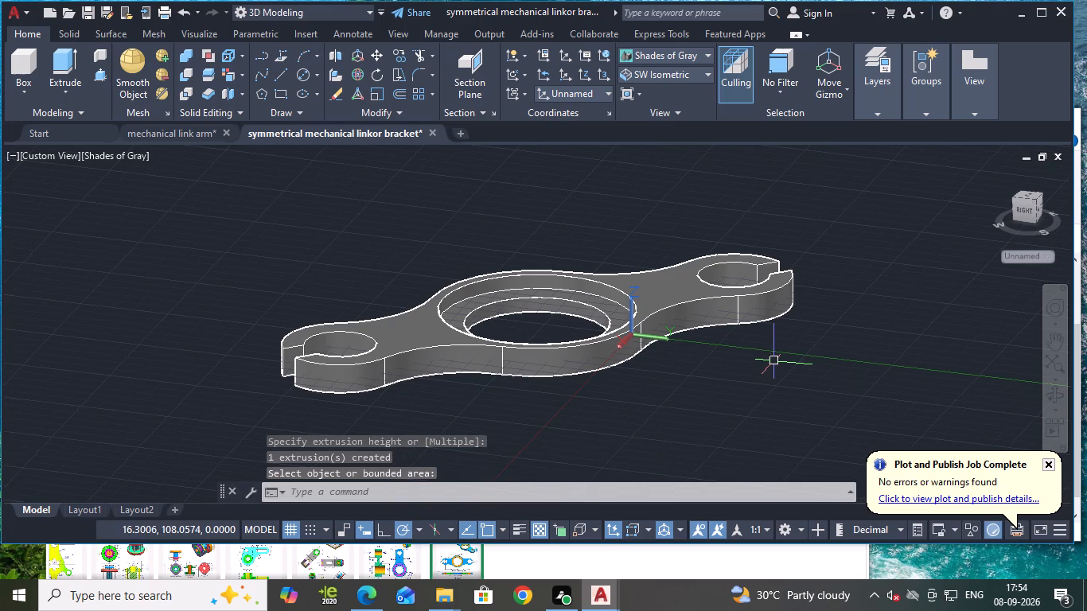
Save the drawing.
key(ctrl+s)
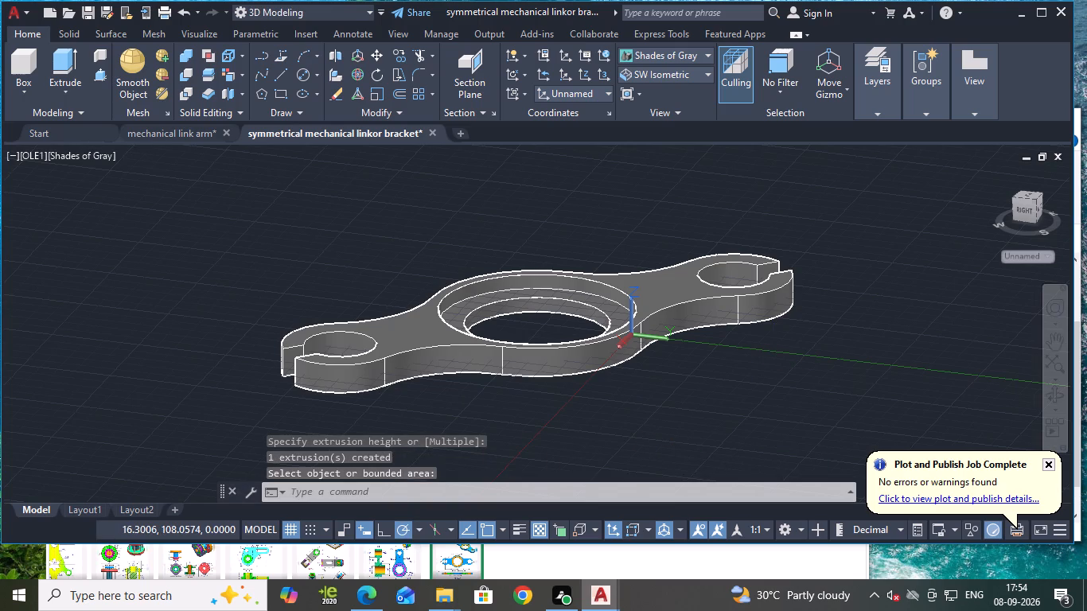
Colour the recess floor and the inner walls of both slotted end holes yellow, index colour 50.
scroll(594, 322, down, 1)
scroll(664, 332, up, 1)
shift+middle_drag(832, 418, 858, 430)
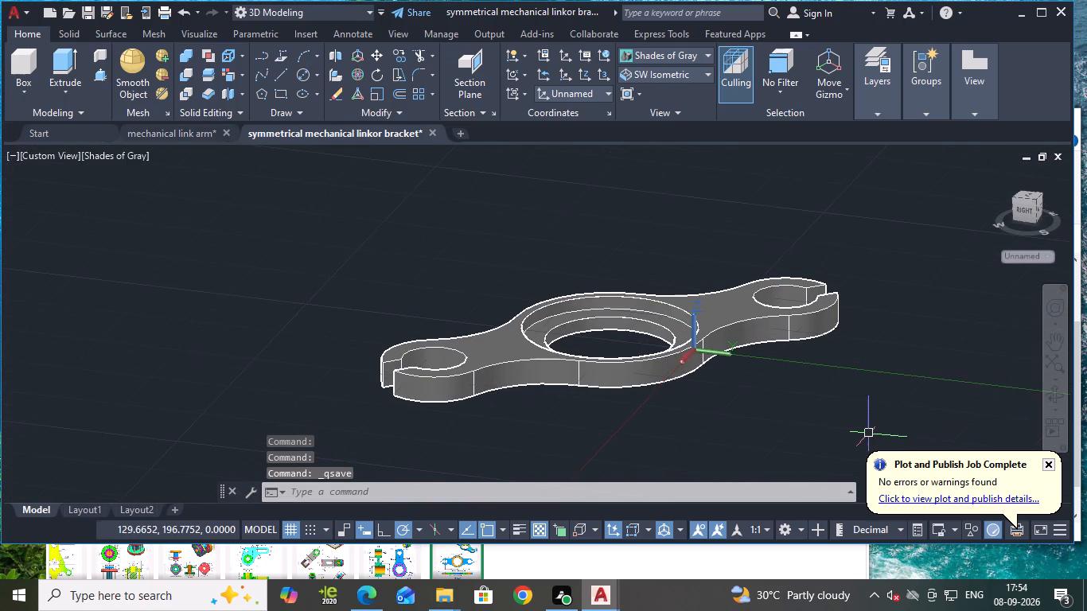
shift+middle_drag(858, 430, 812, 471)
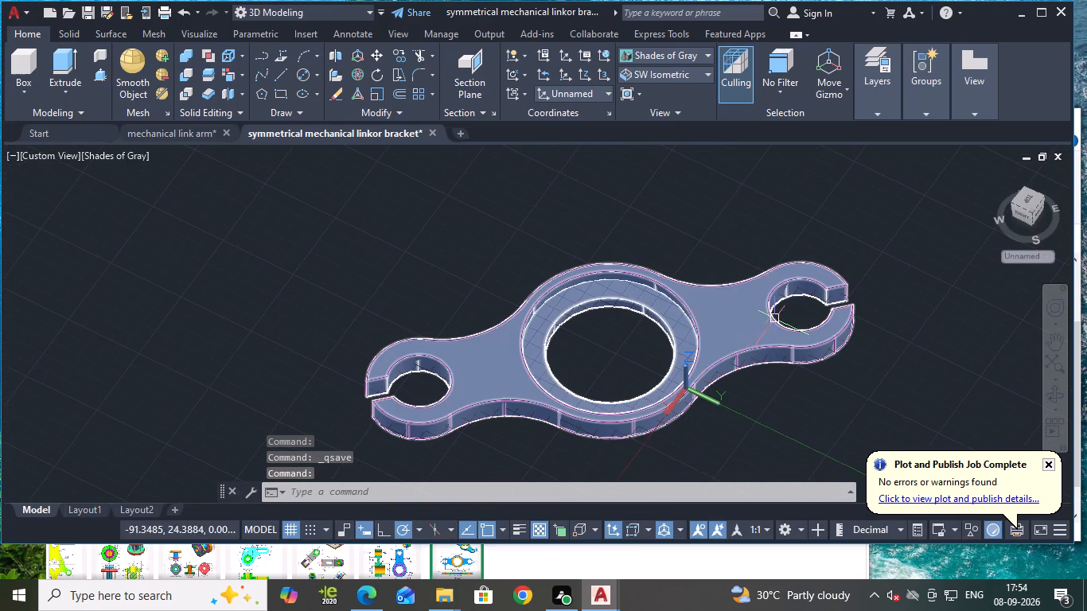
key(Escape)
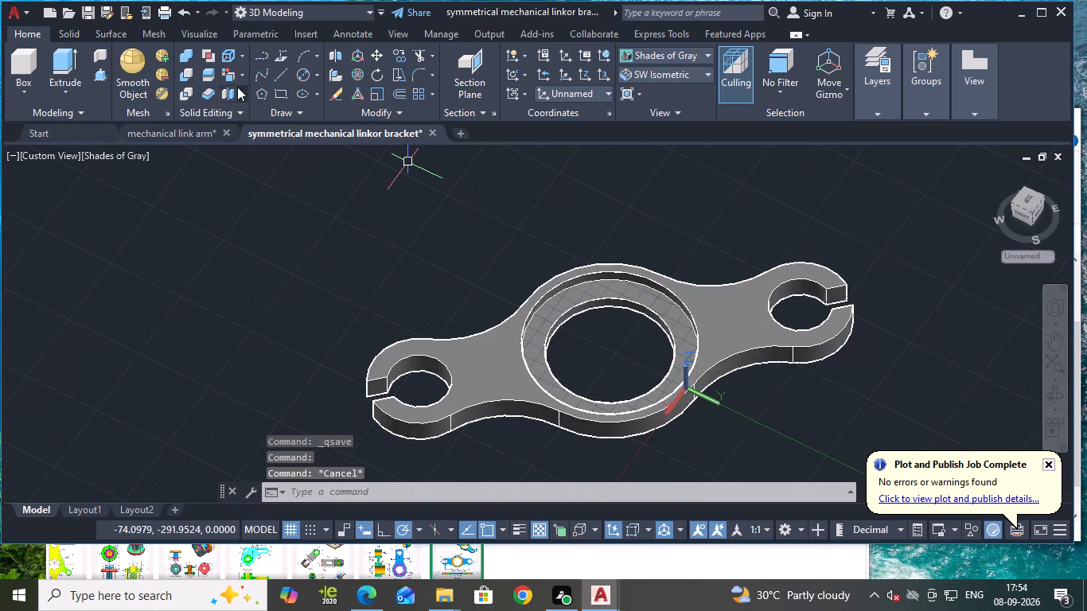
click(228, 76)
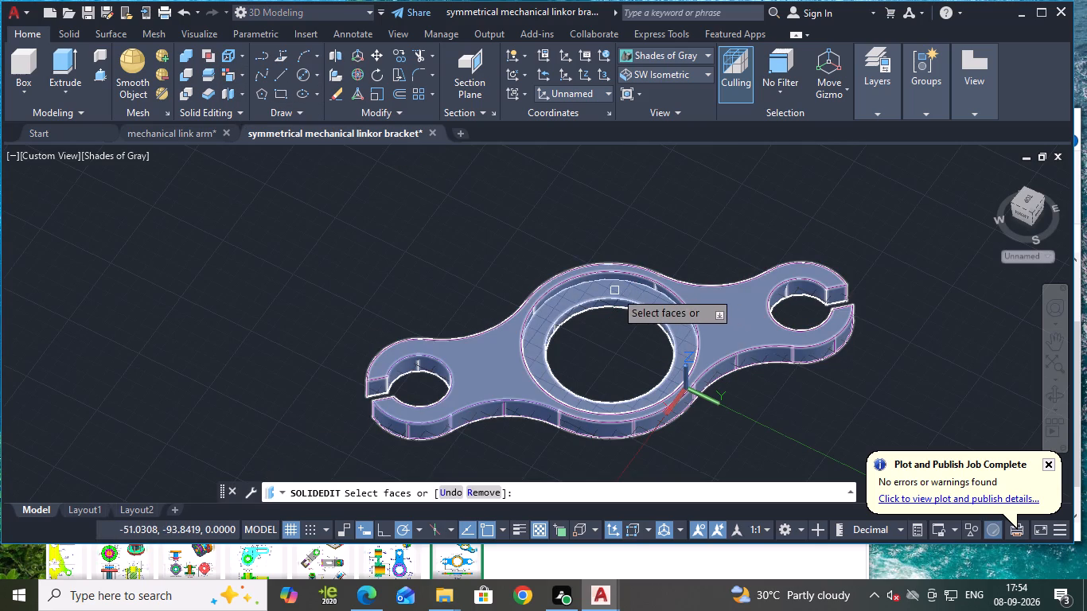
scroll(628, 303, up, 2)
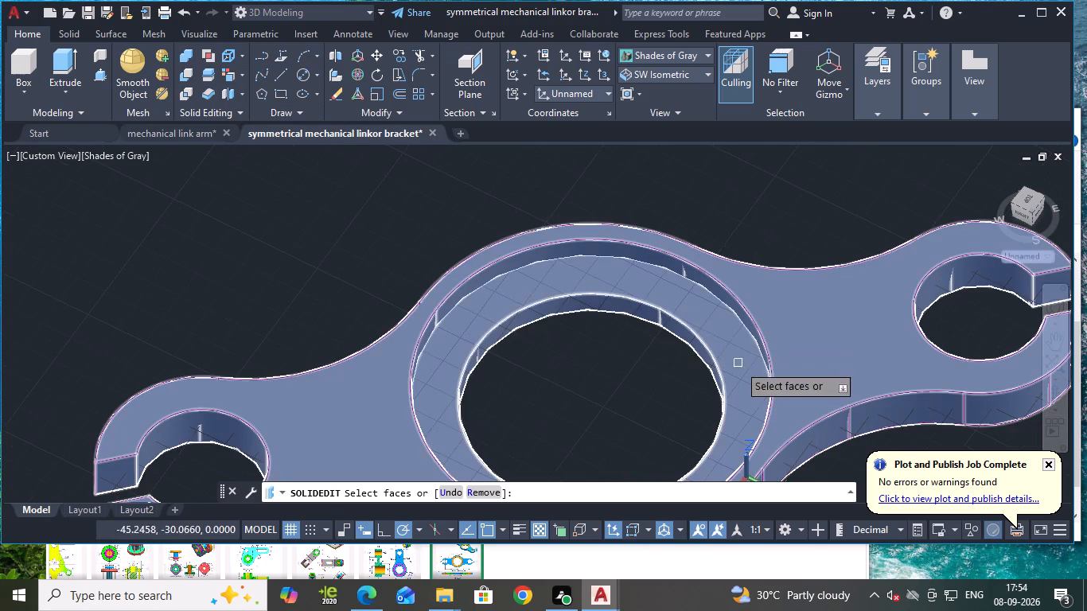
click(733, 376)
scroll(607, 406, down, 1)
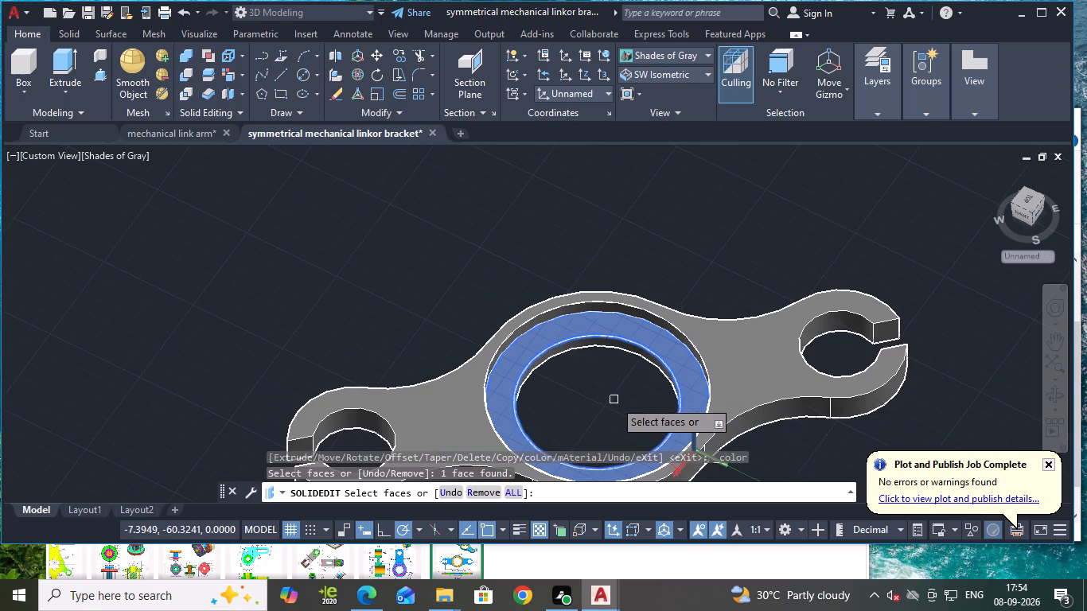
middle_drag(788, 446, 785, 440)
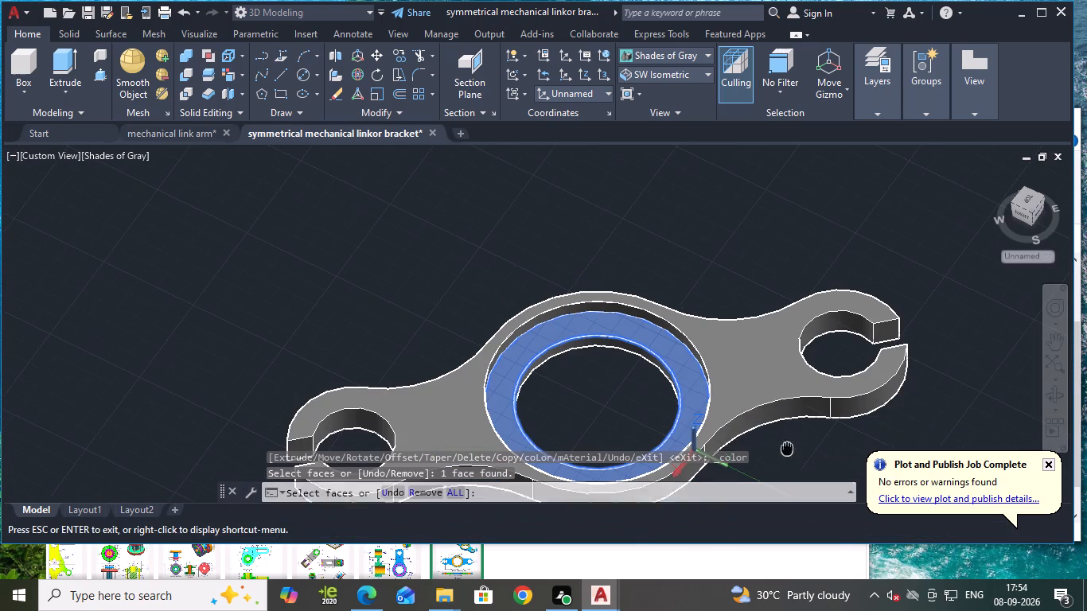
middle_drag(785, 440, 777, 375)
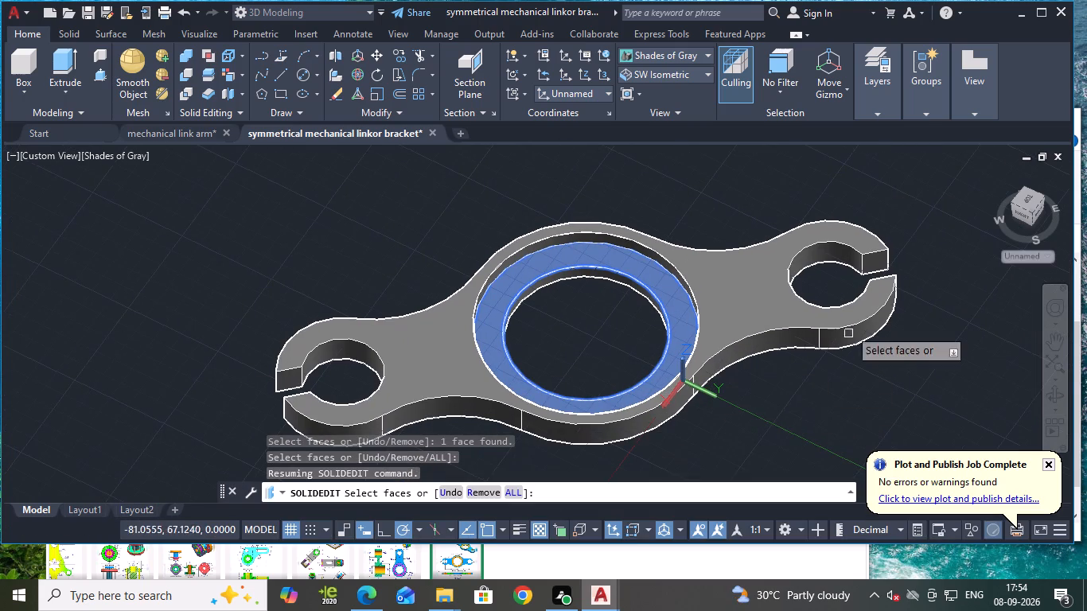
click(824, 256)
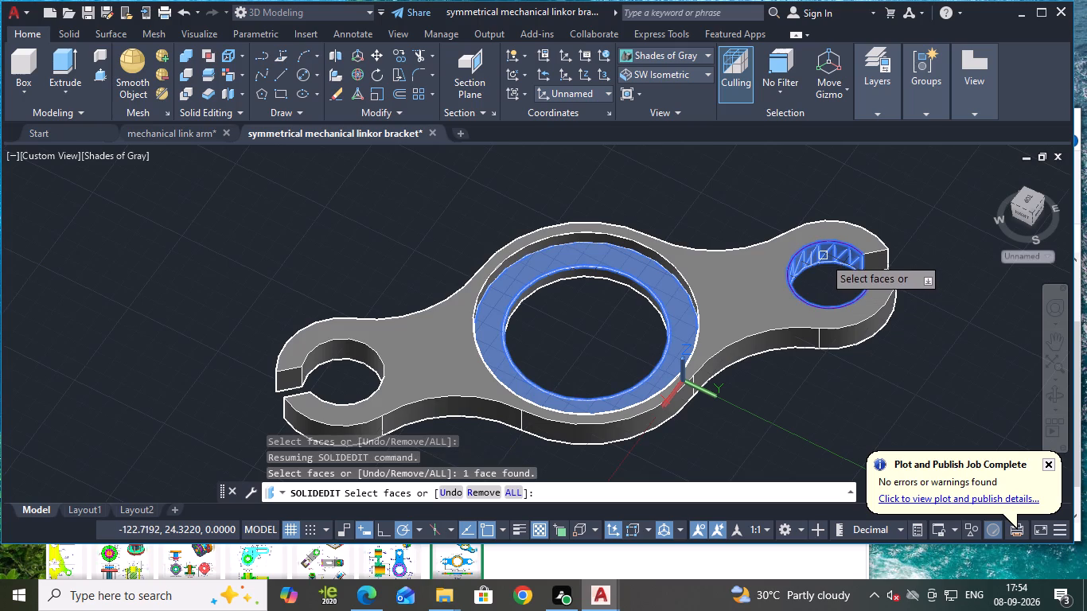
click(342, 348)
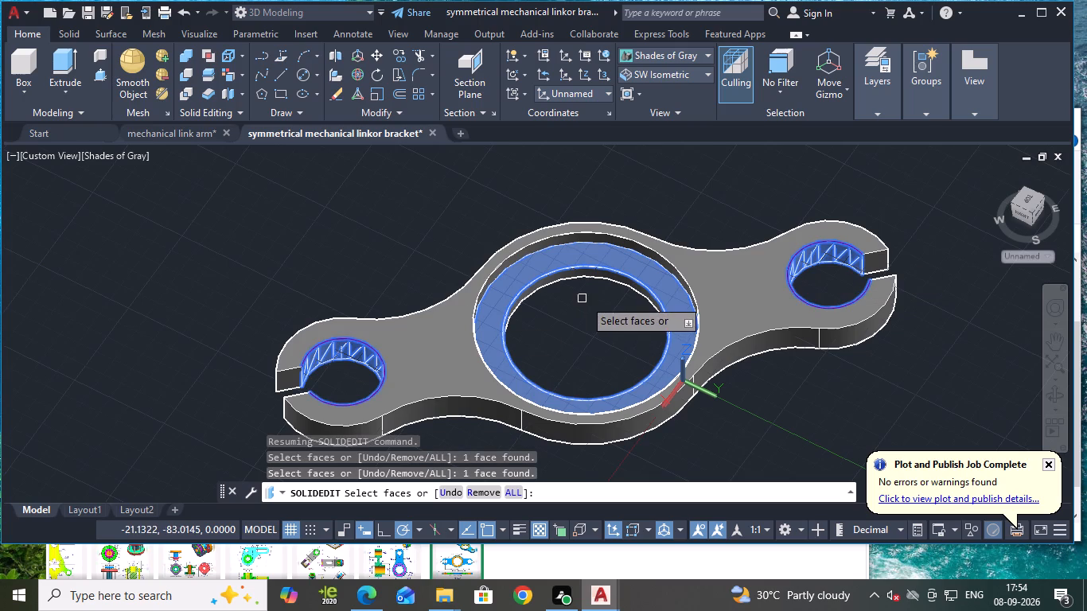
key(Return)
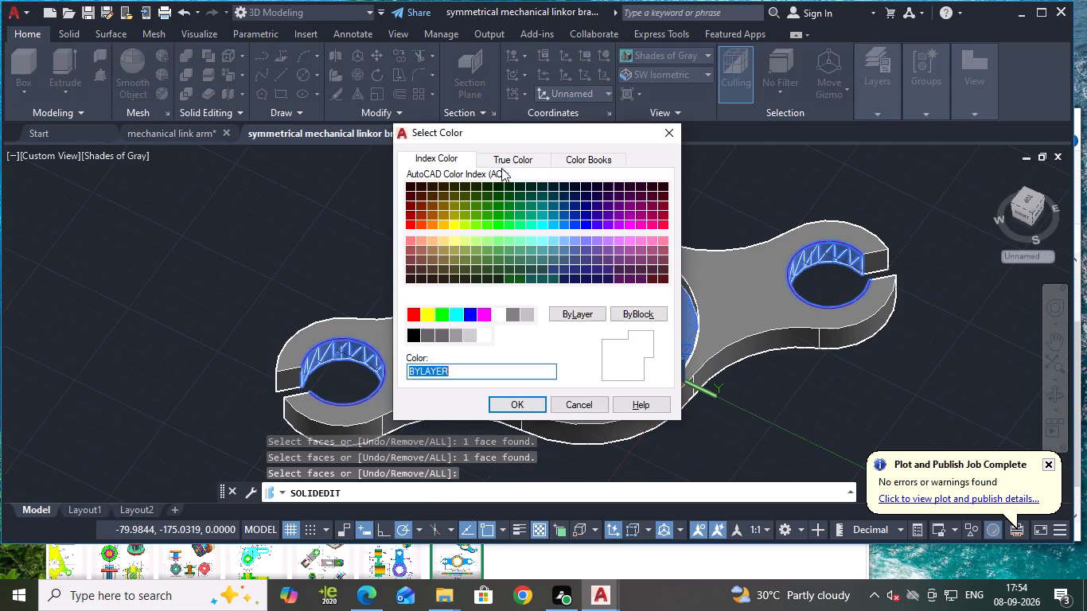
click(456, 226)
click(539, 403)
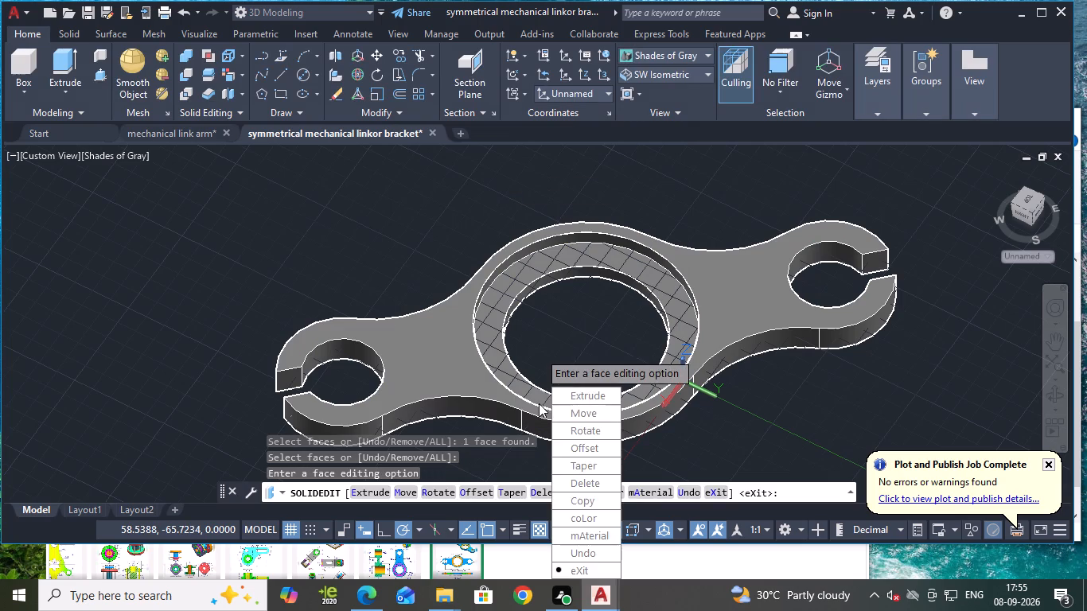
key(Return)
key(Return)
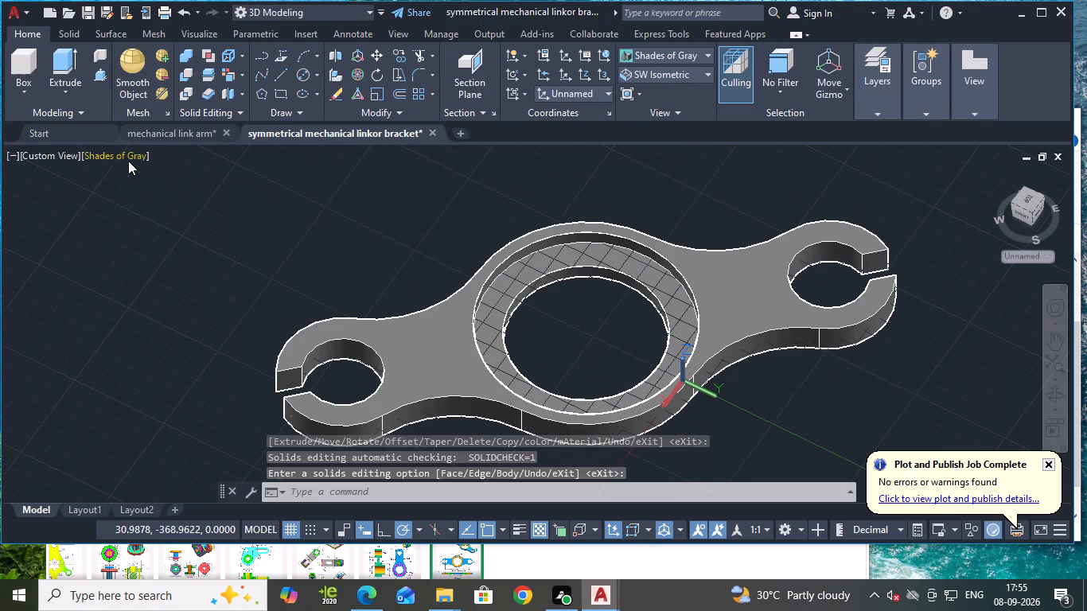
Change the visual style to Shaded with edges.
click(121, 154)
click(185, 286)
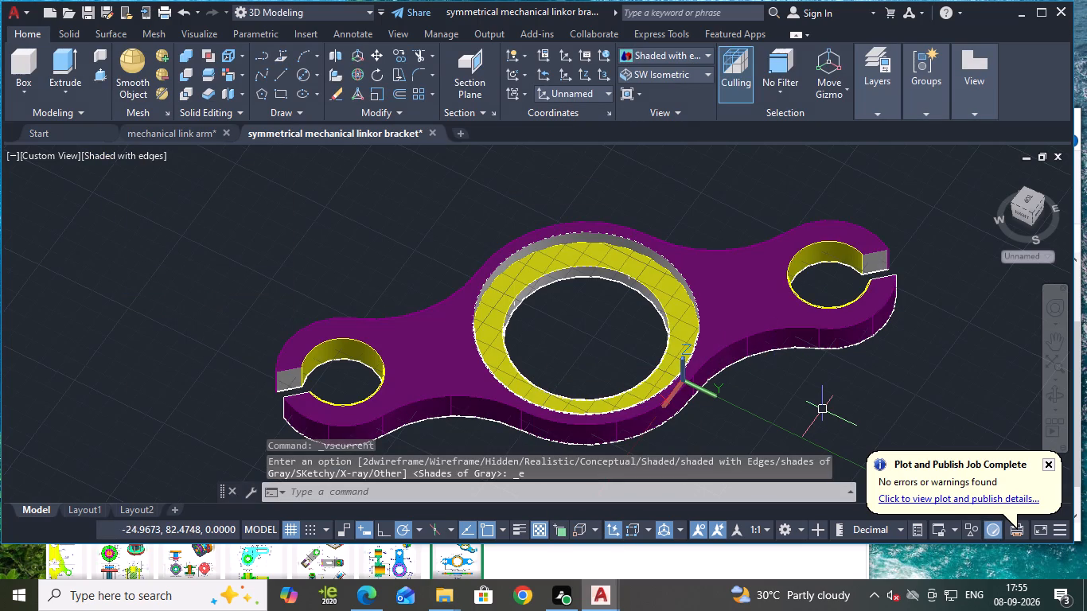
Examine the coloured link from several angles, including its underside.
middle_drag(823, 409, 789, 325)
scroll(789, 325, down, 1)
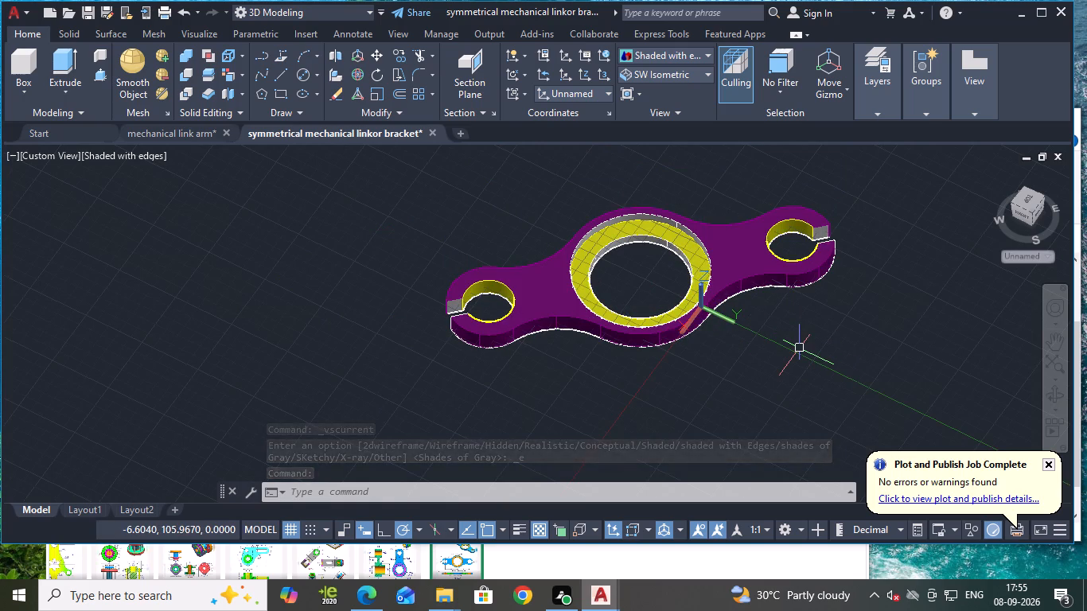
scroll(797, 354, down, 1)
scroll(762, 368, up, 2)
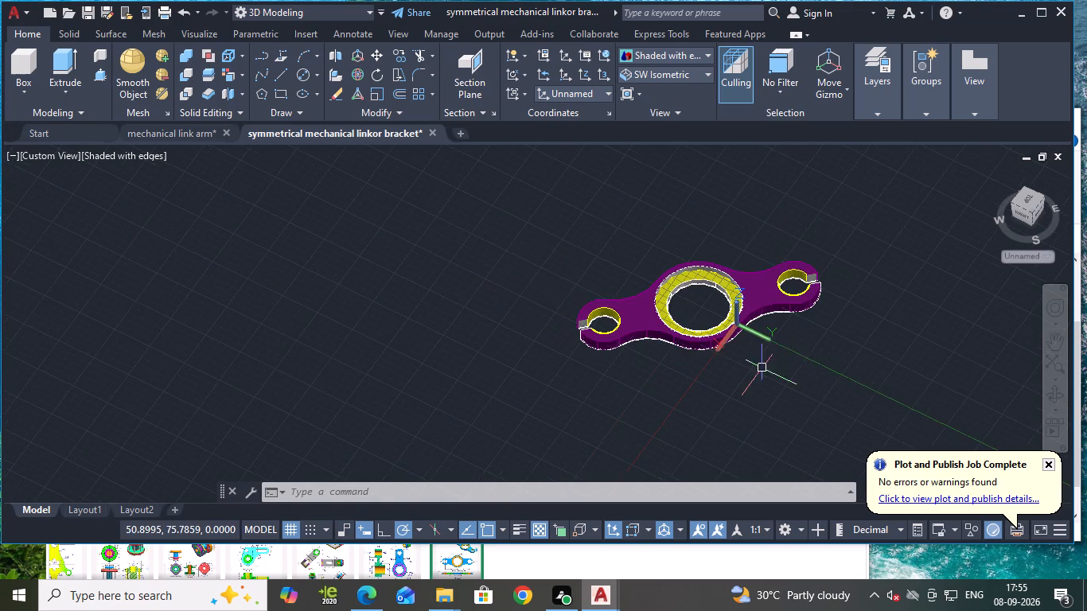
shift+middle_drag(757, 373, 719, 330)
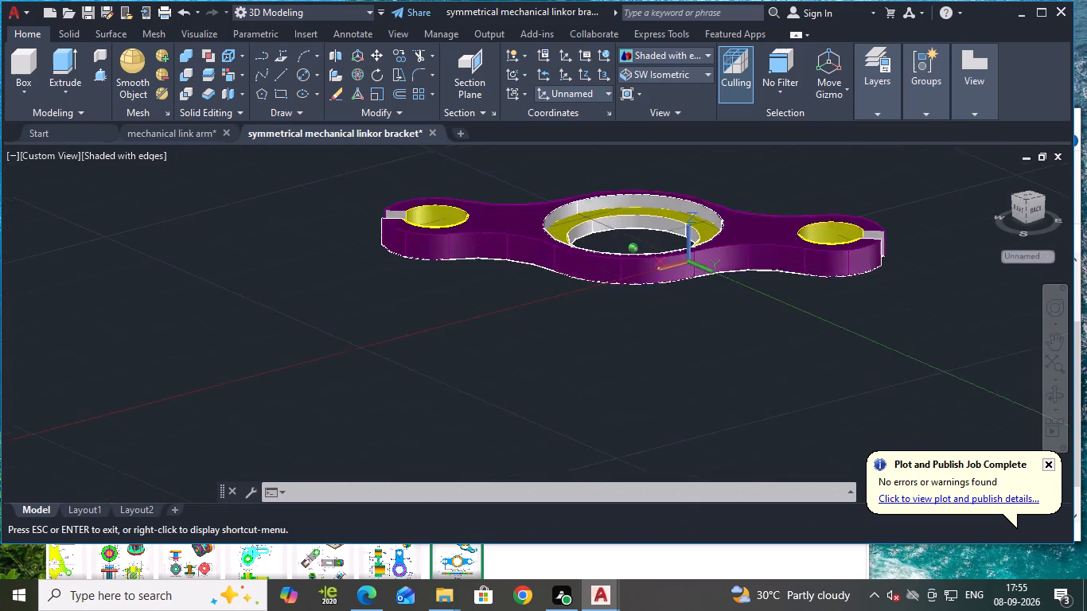
shift+middle_drag(719, 330, 617, 399)
scroll(776, 344, down, 1)
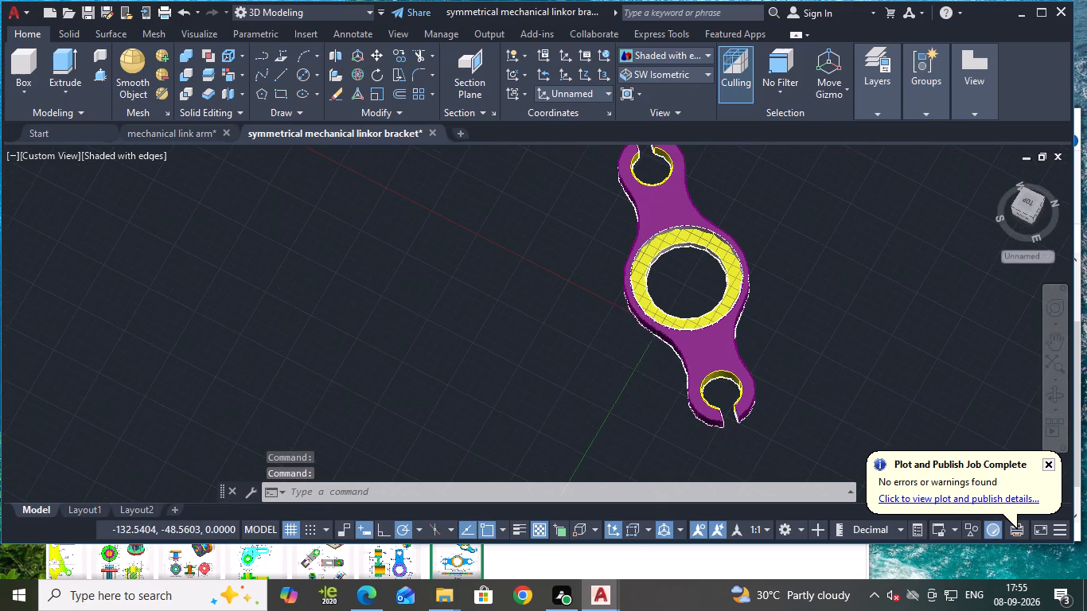
shift+middle_drag(539, 344, 713, 226)
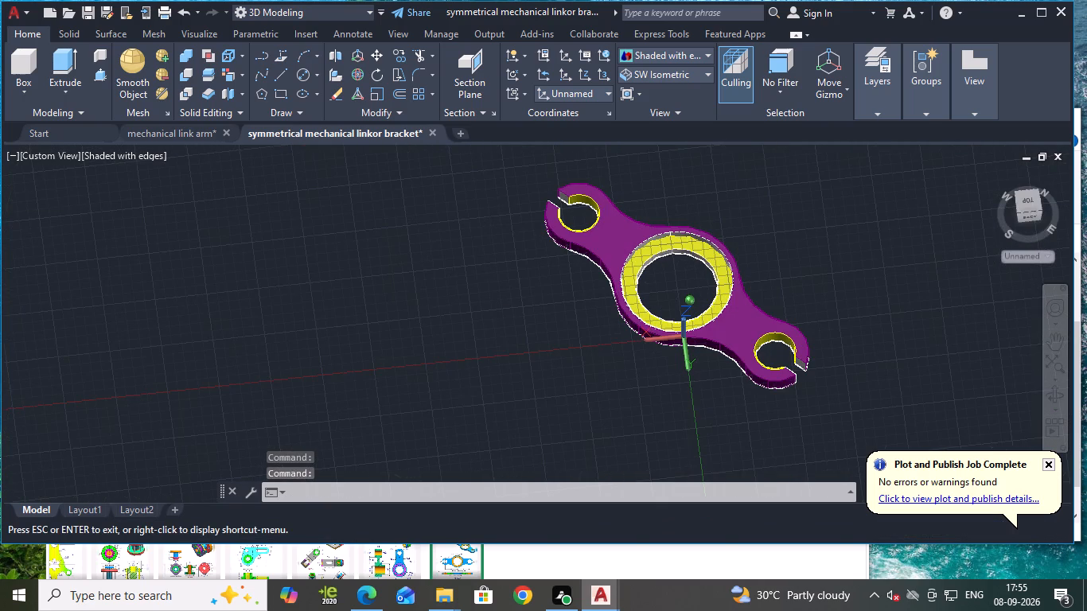
shift+middle_drag(750, 352, 744, 290)
key(Escape)
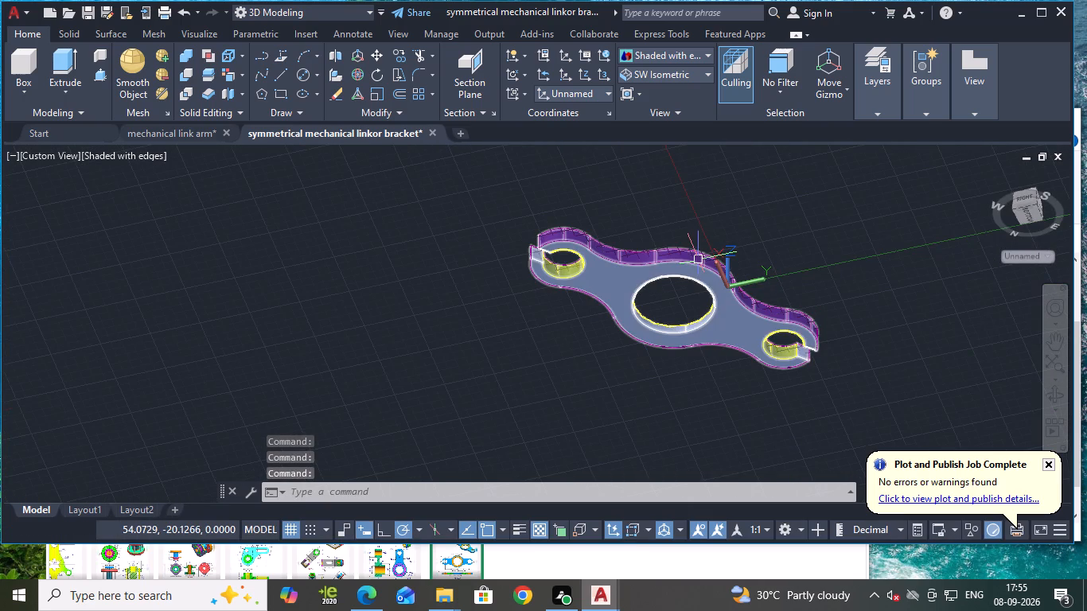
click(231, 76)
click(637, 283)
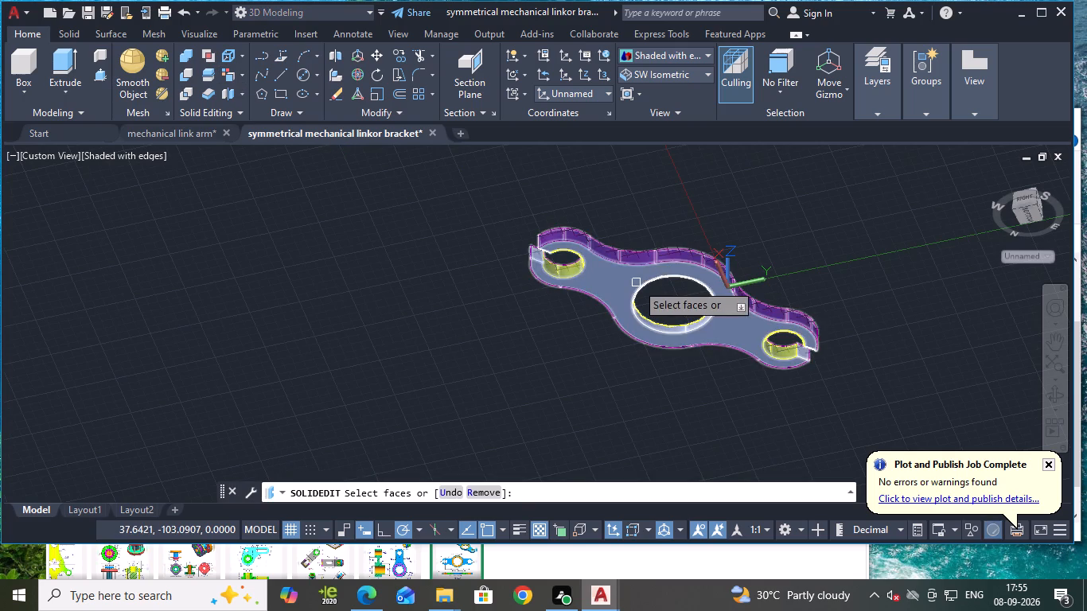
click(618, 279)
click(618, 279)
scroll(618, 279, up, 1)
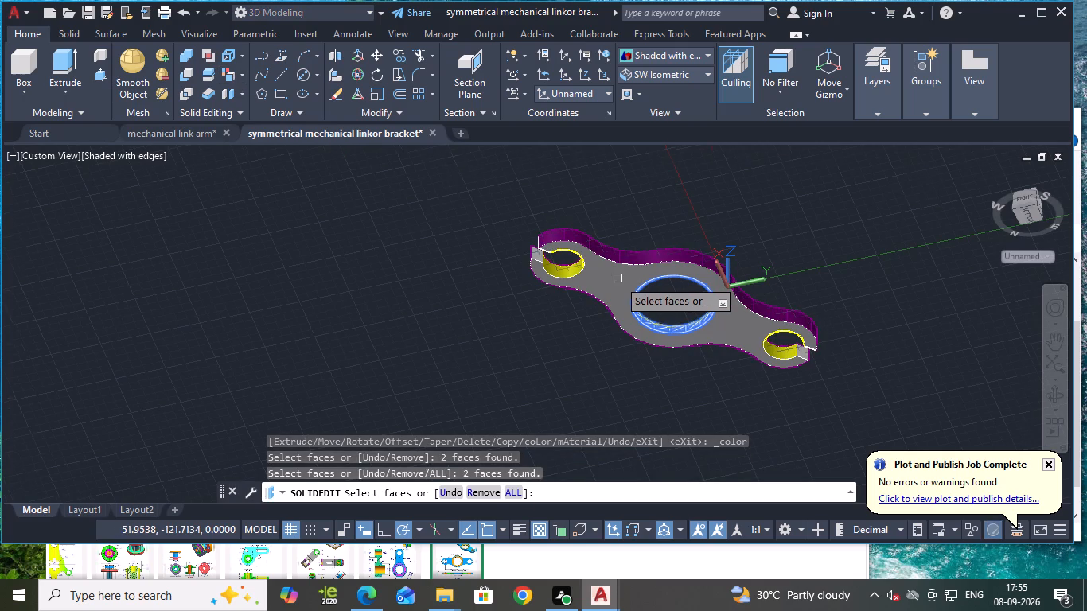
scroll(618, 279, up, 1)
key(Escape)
Colour the flat bottom face of the link purple, index colour 222.
click(618, 279)
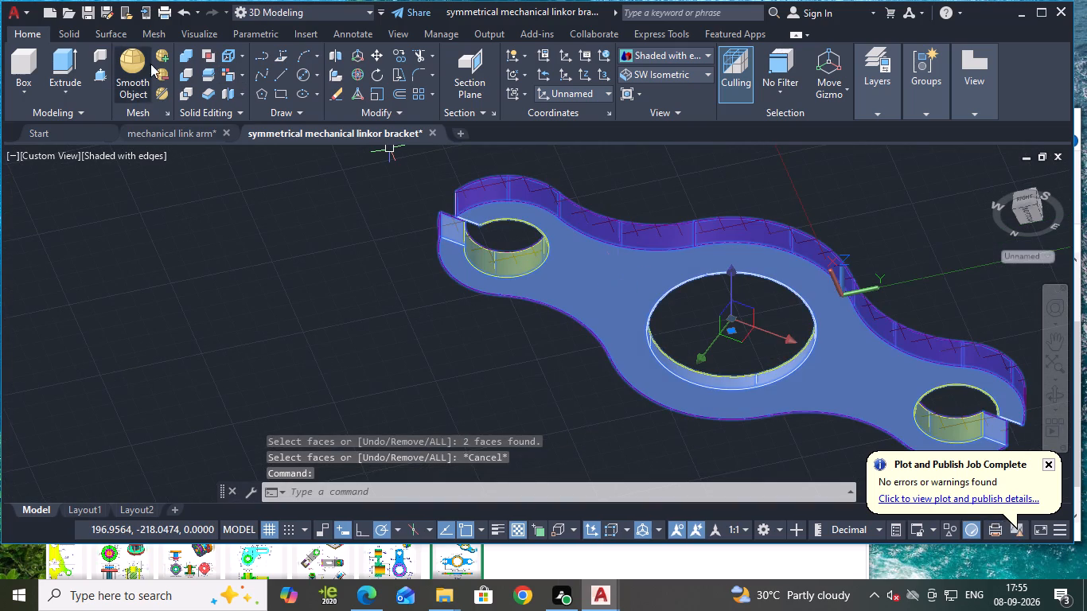
click(224, 79)
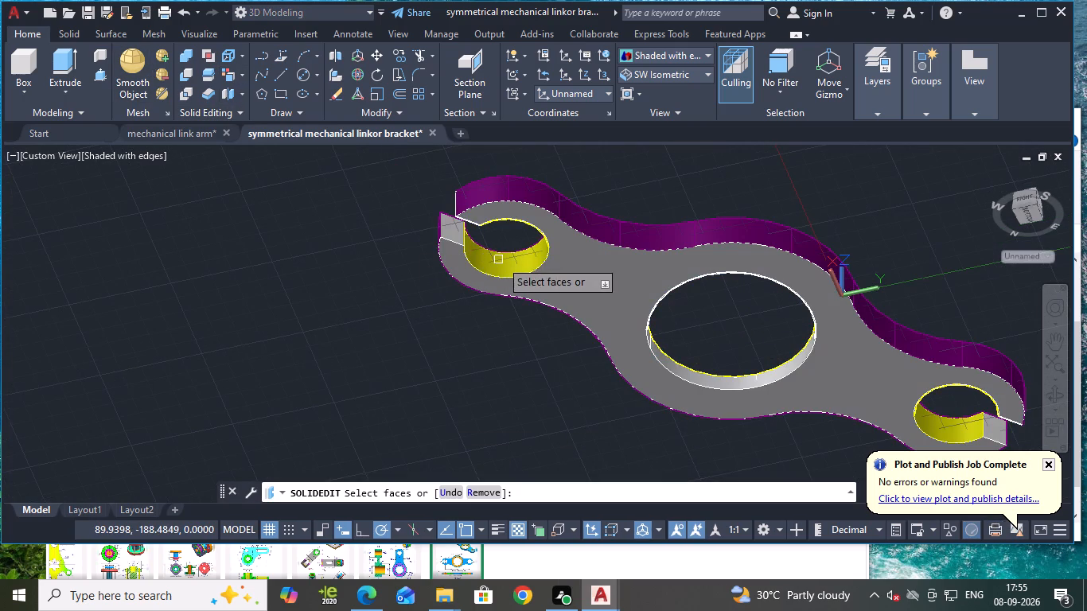
click(595, 274)
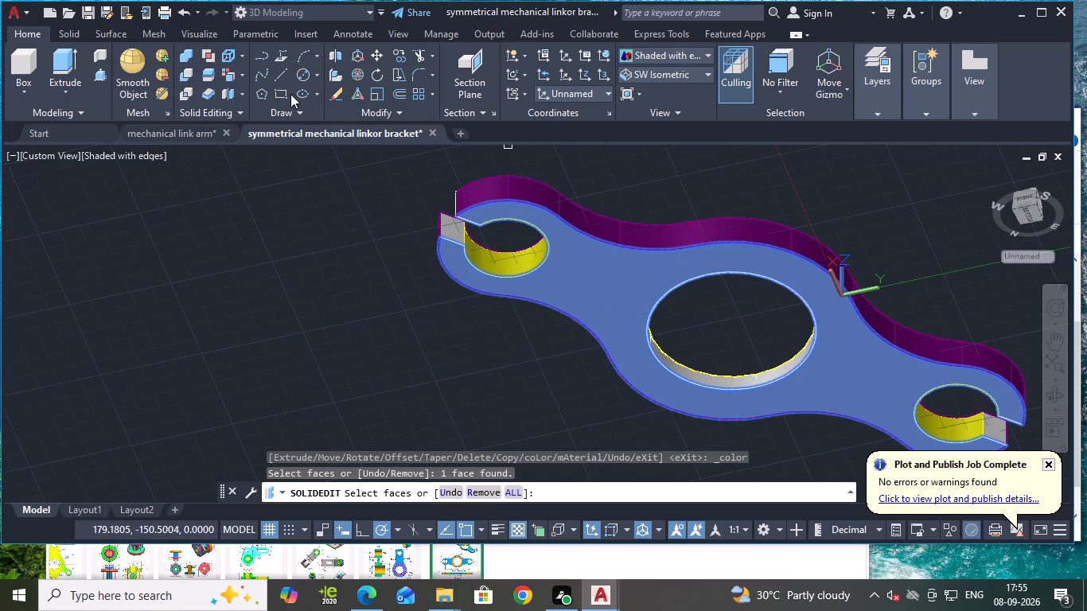
key(Return)
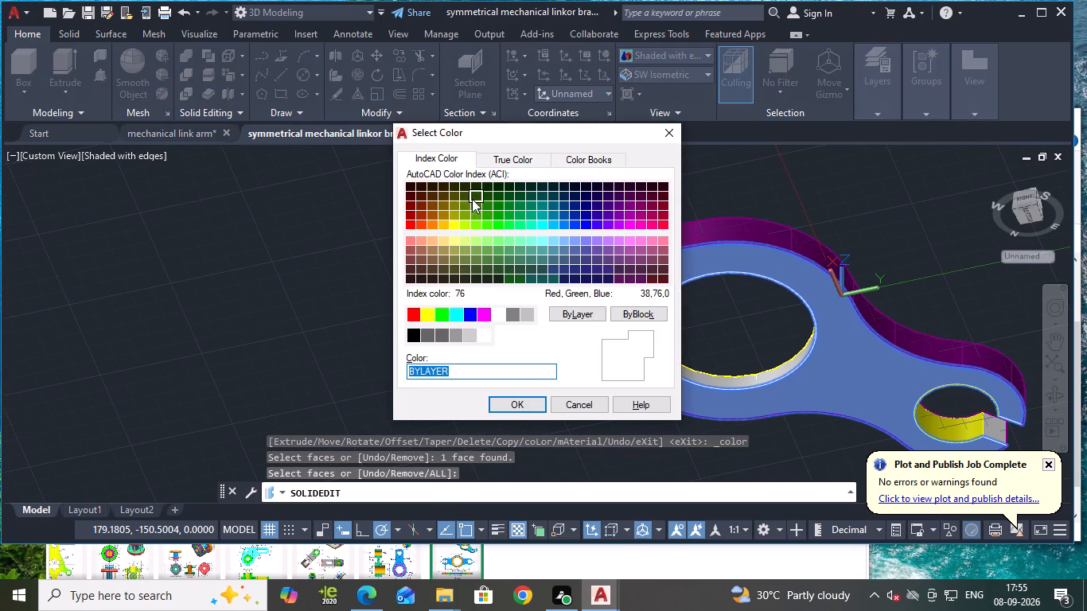
click(647, 215)
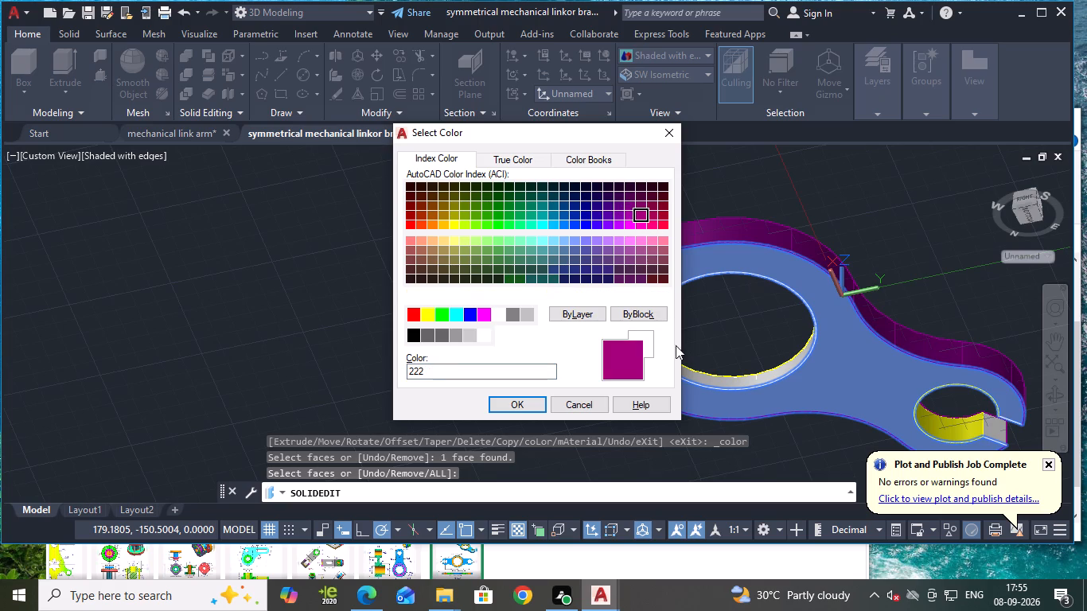
click(535, 401)
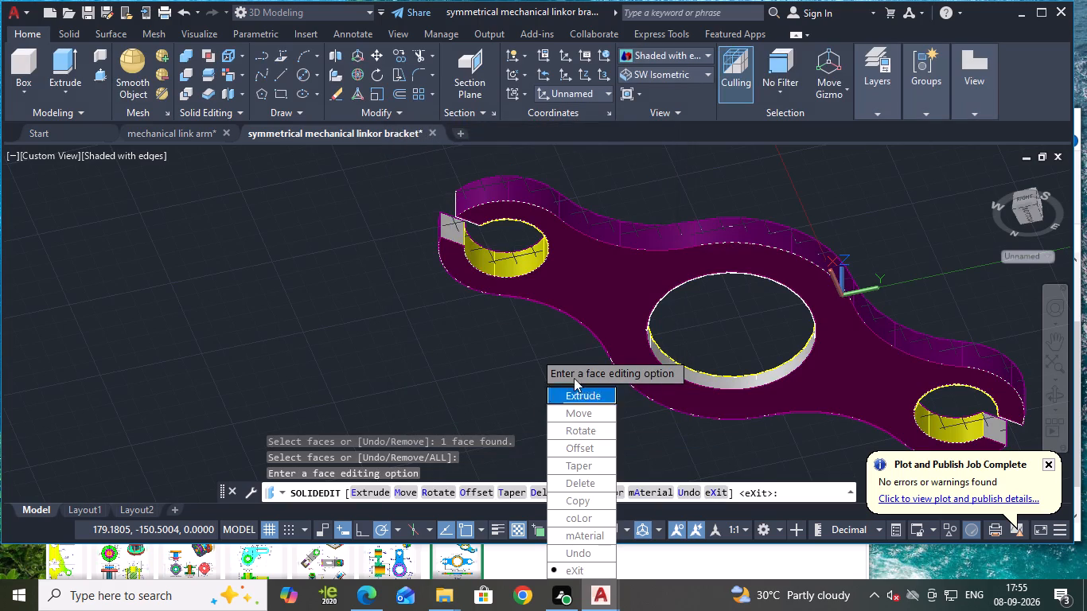
key(Return)
key(Return)
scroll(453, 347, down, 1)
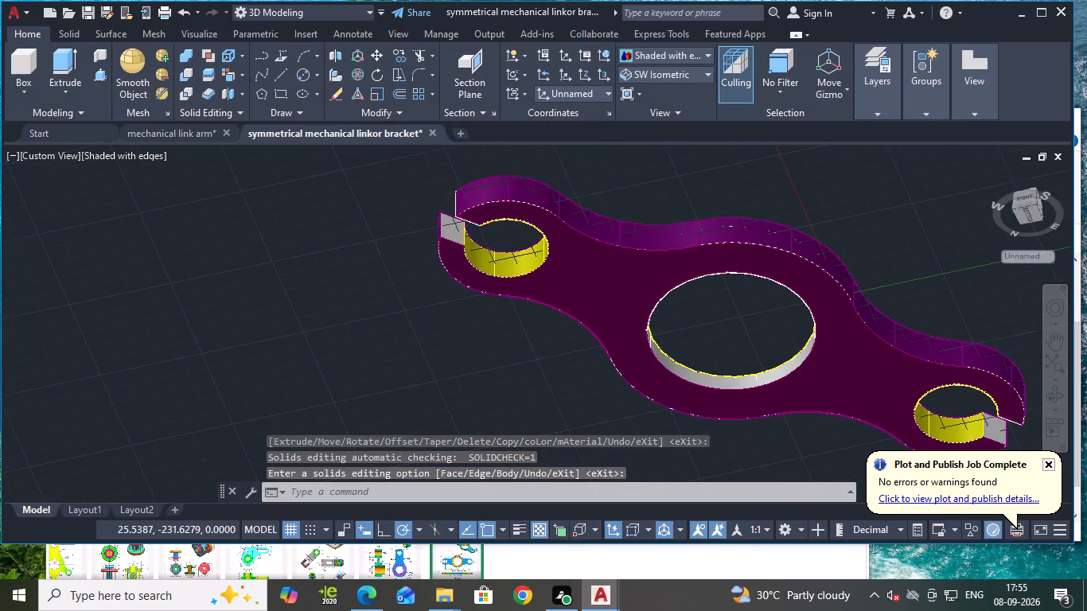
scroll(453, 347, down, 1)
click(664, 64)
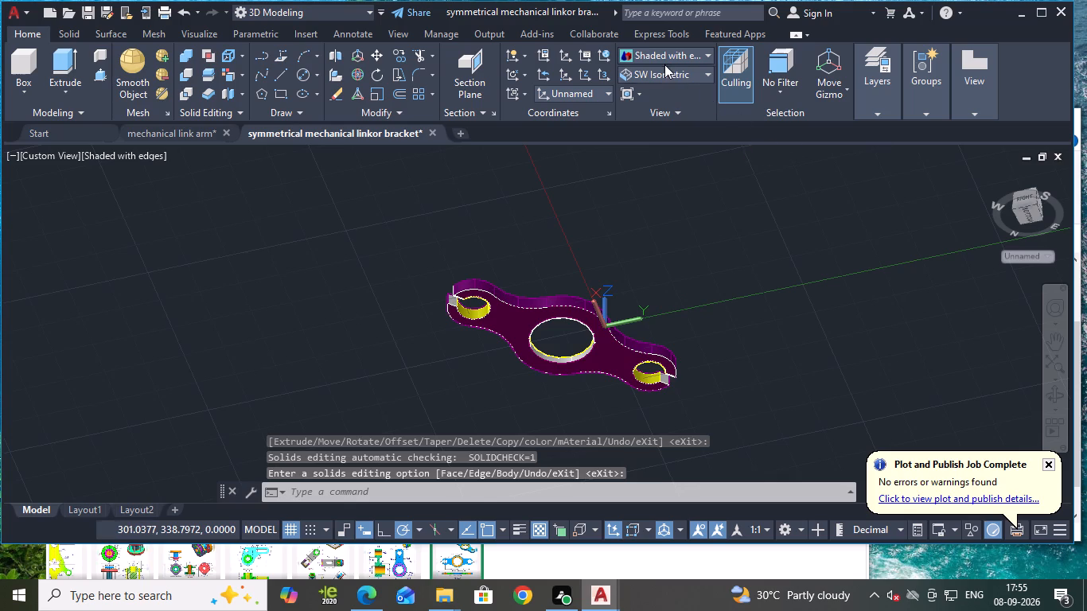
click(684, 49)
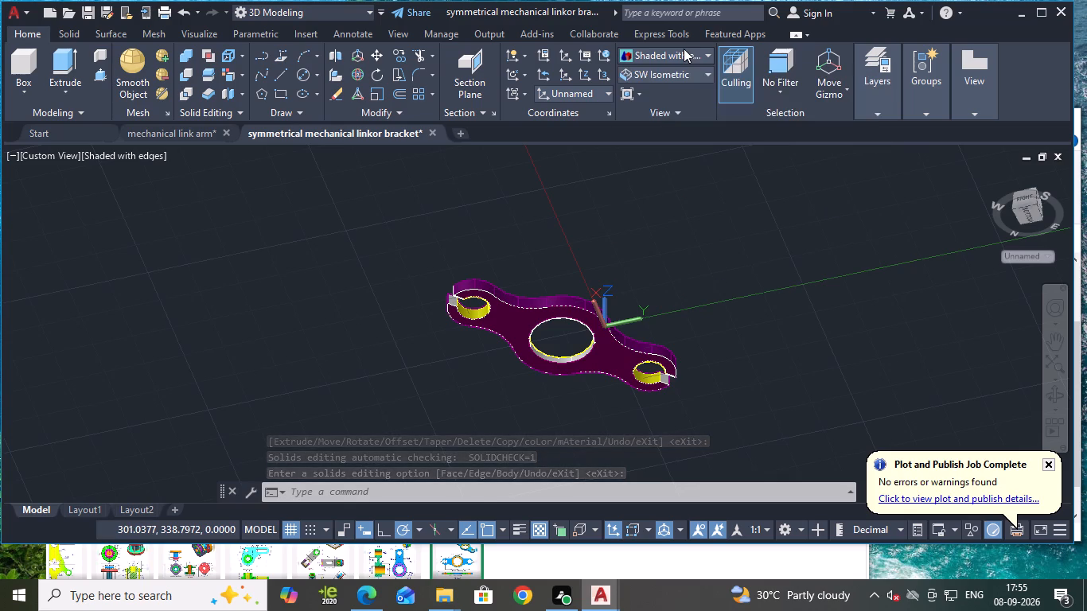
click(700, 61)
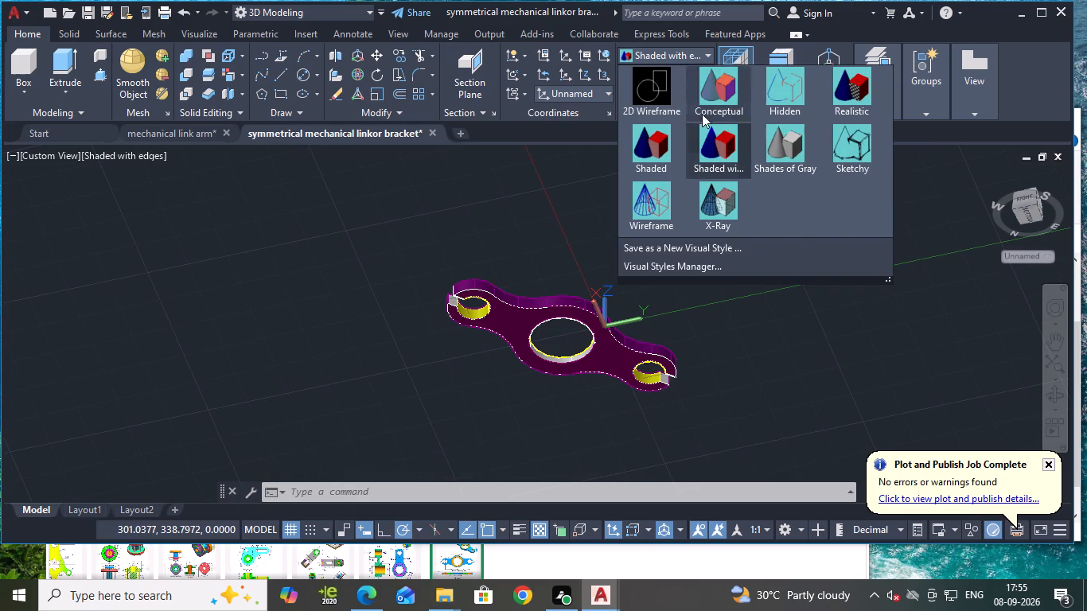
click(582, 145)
Set the model view to SW Isometric.
click(671, 74)
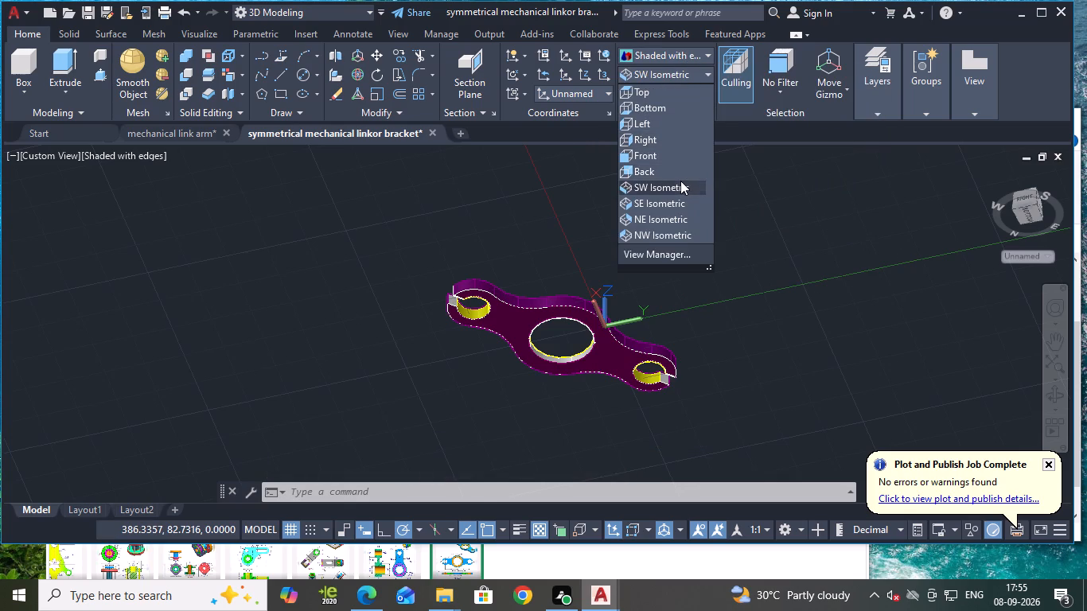
click(680, 181)
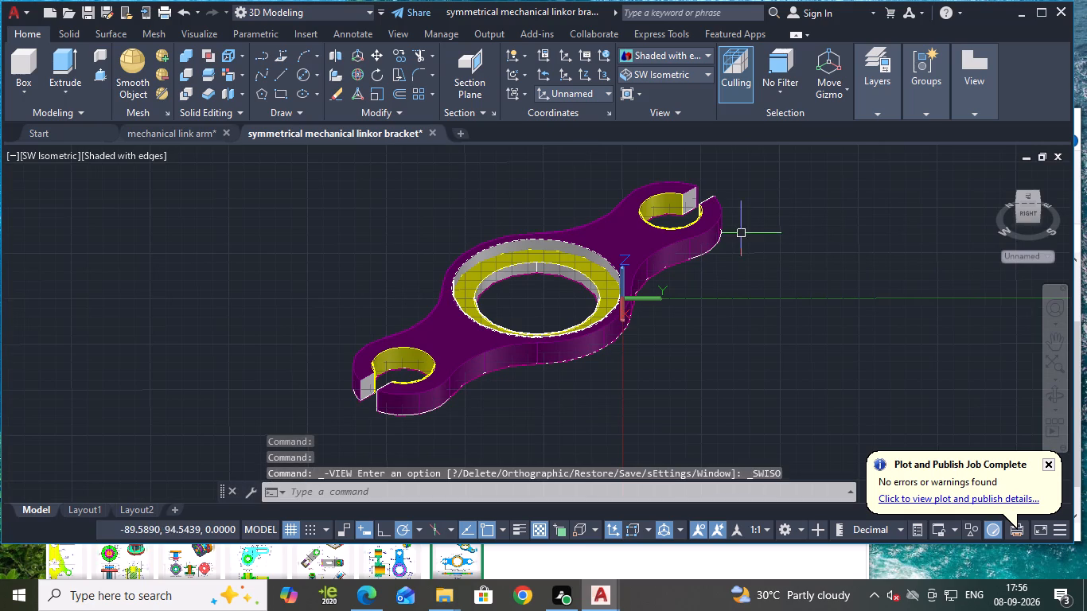
middle_drag(746, 354, 598, 338)
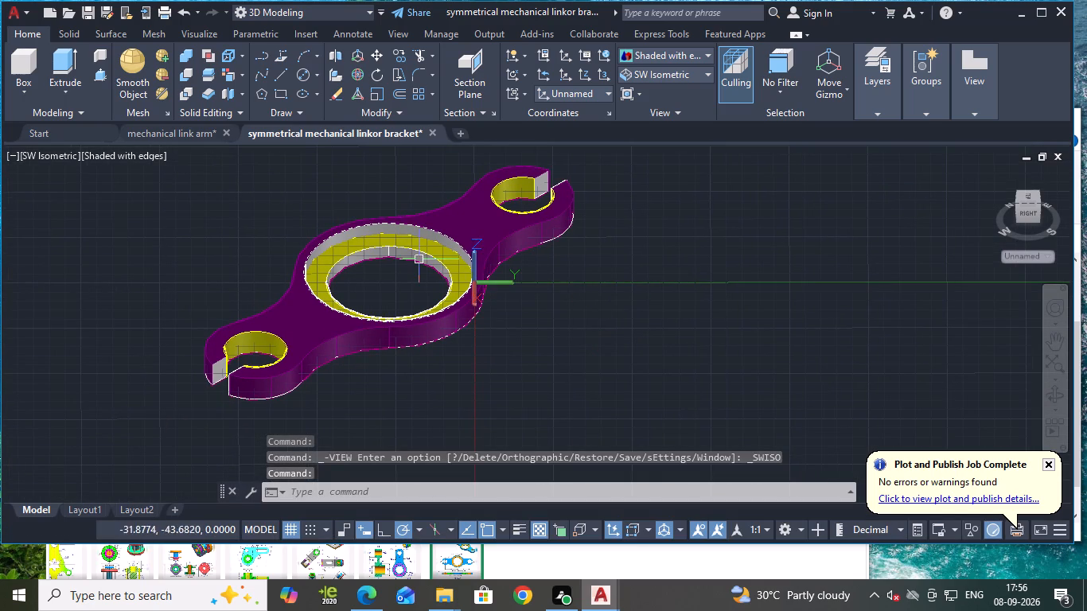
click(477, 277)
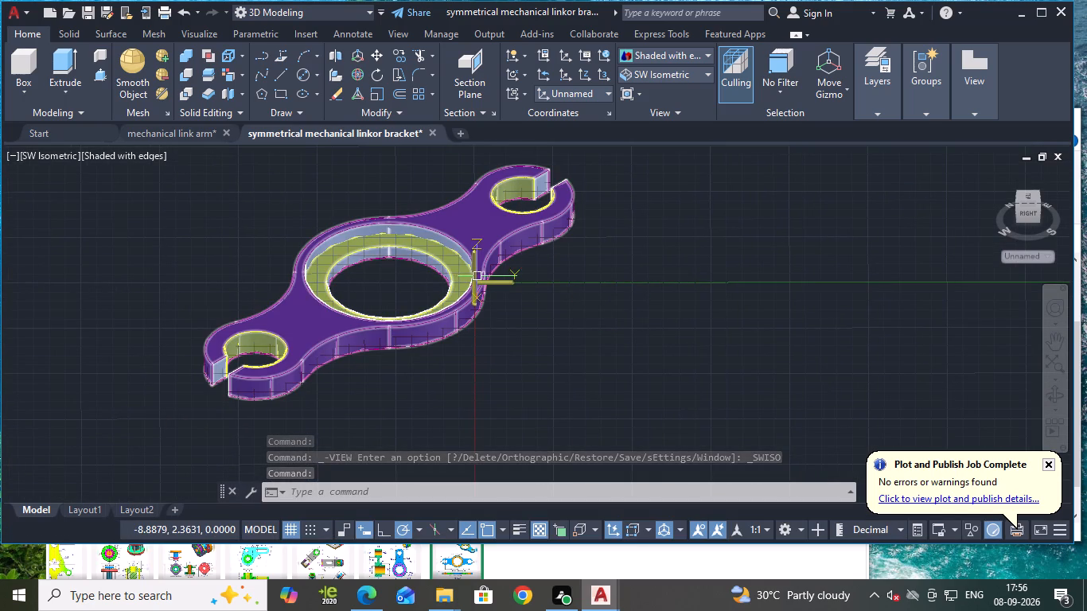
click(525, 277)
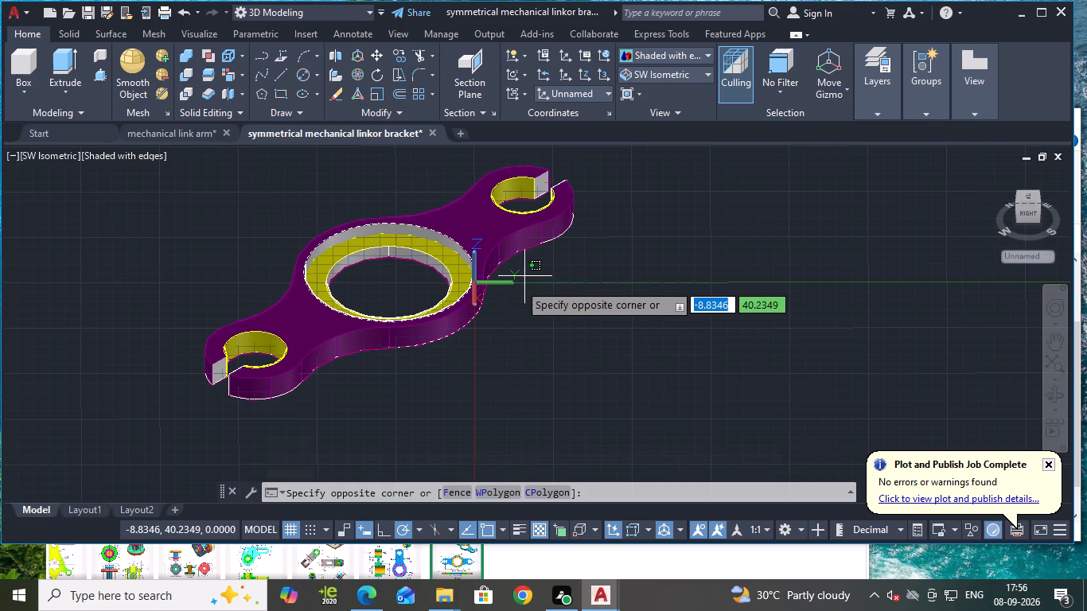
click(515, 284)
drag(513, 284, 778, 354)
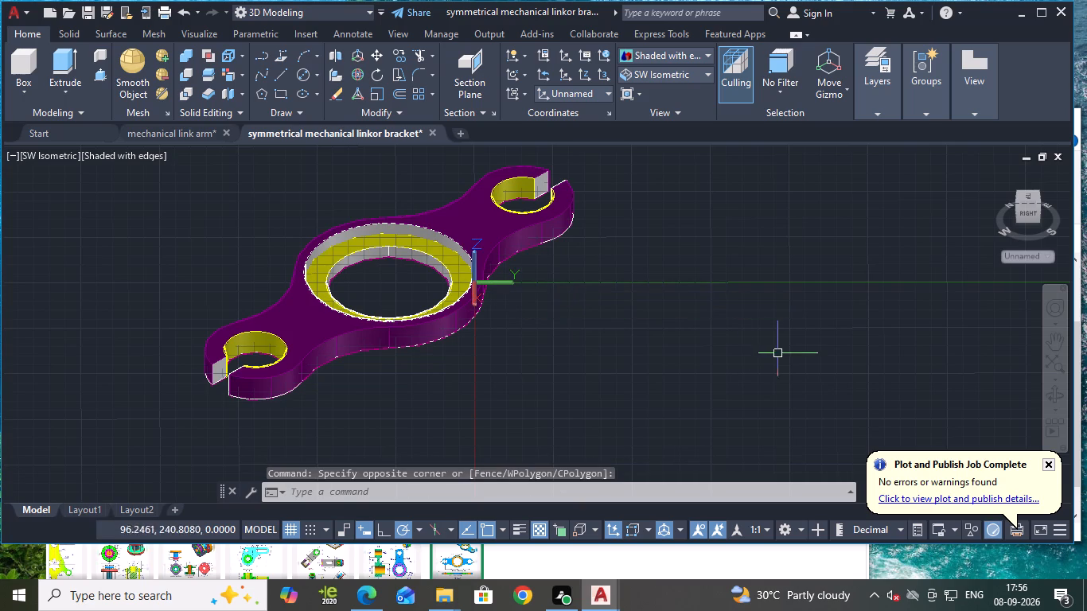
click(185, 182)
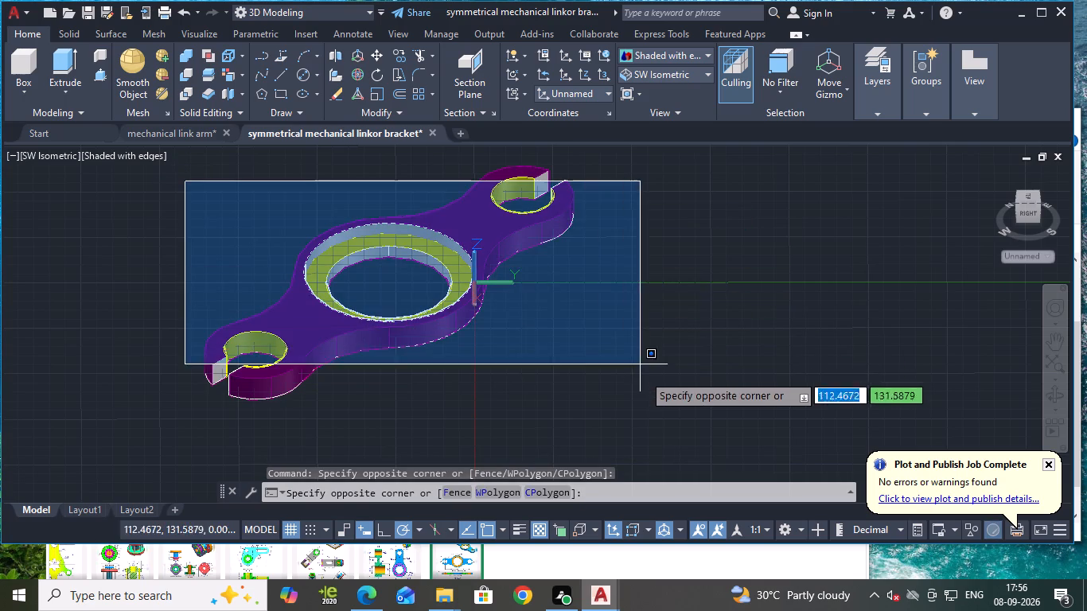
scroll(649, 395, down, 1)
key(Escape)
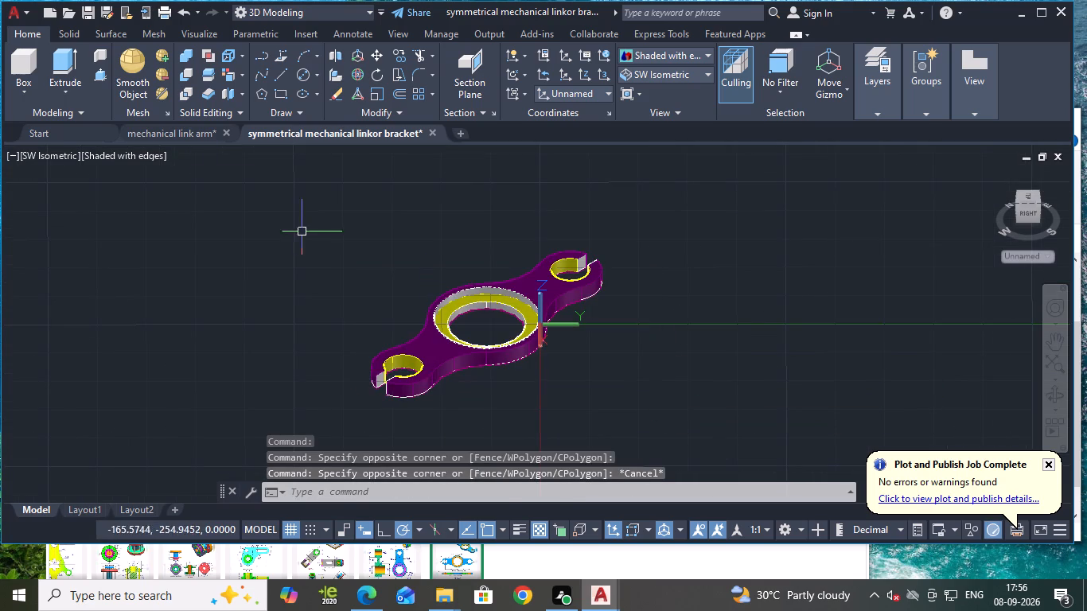
Move the entire link, including all its leftover geometry, away from the coordinate origin into clear space on the negative X and Y side.
click(196, 165)
click(674, 447)
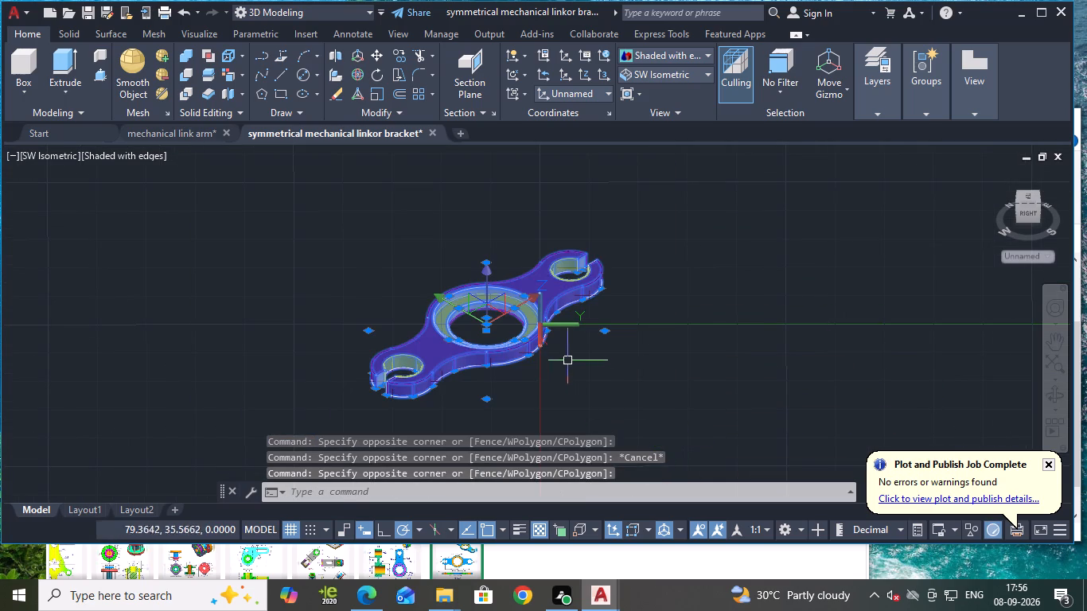
key(m)
key(Return)
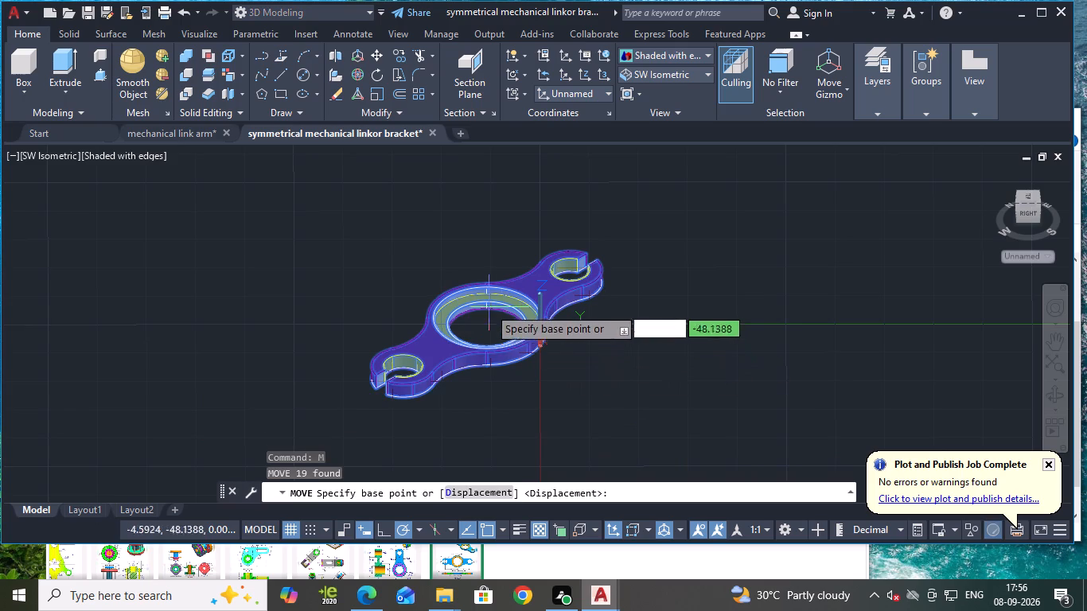
click(486, 262)
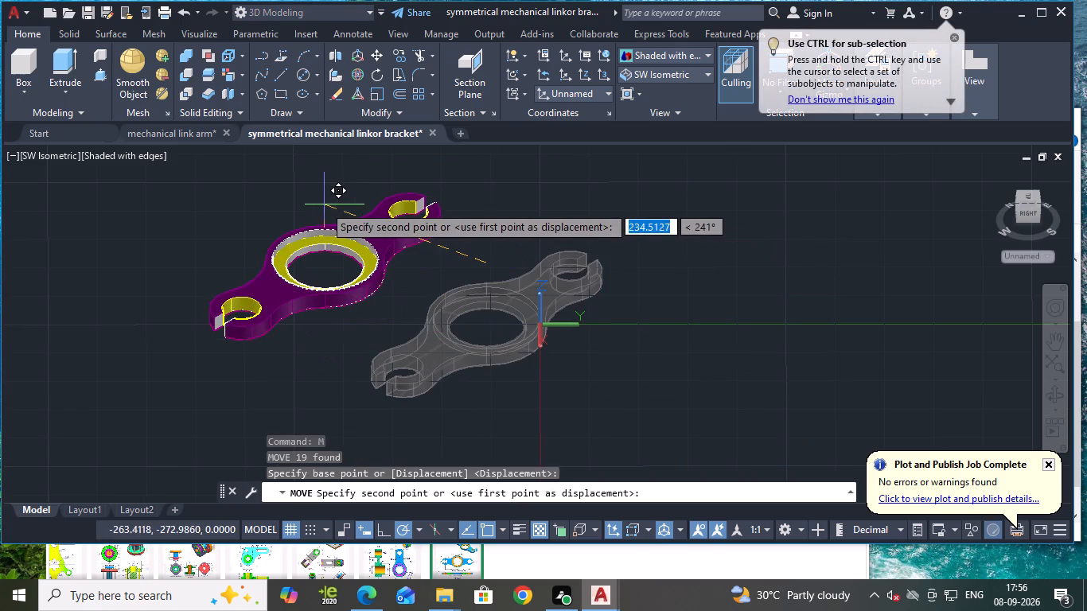
click(306, 197)
middle_drag(408, 290, 543, 337)
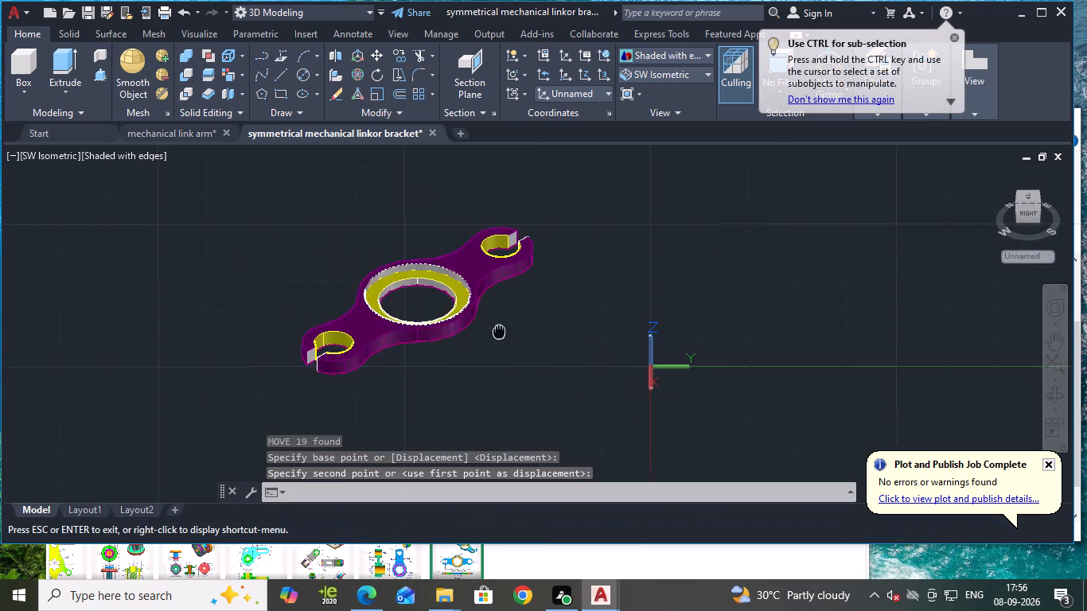
middle_drag(543, 337, 563, 344)
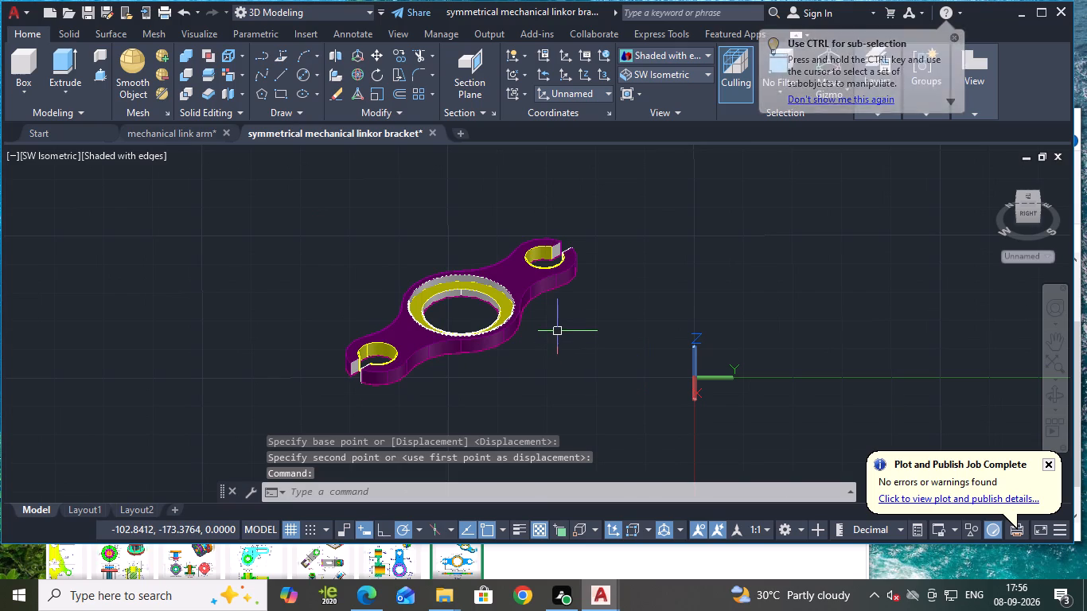
Save the drawing.
key(ctrl+s)
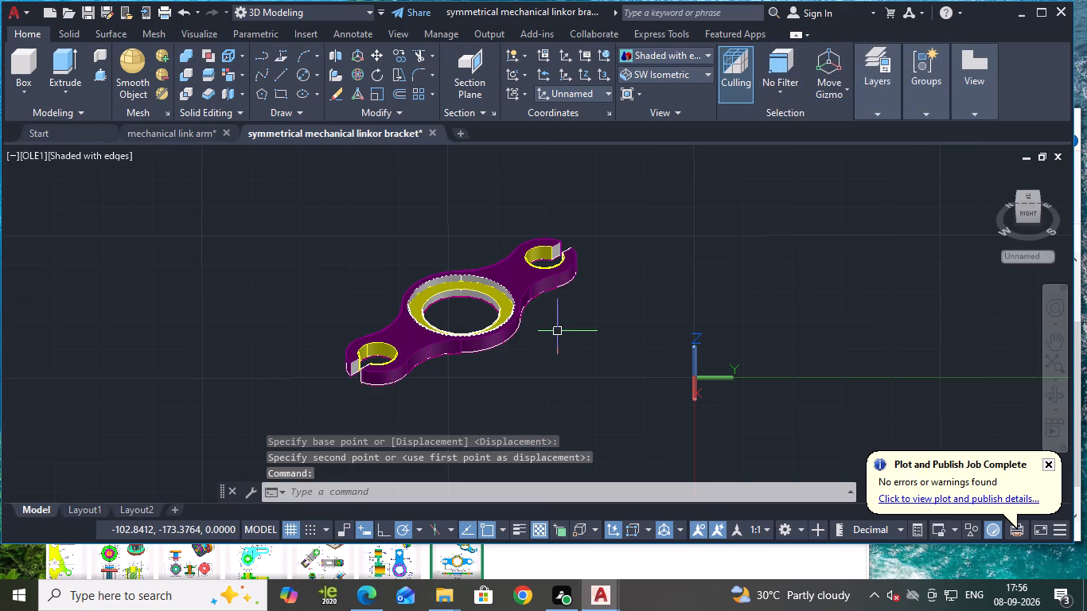
Turn off command log file recording with LOGFILEOFF.
click(333, 496)
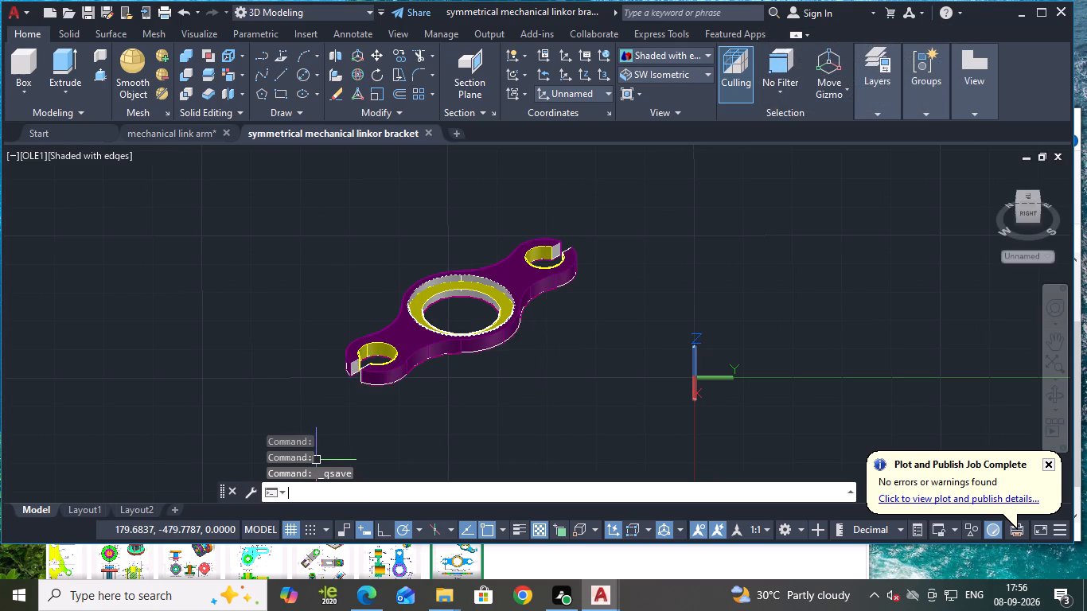
text(log)
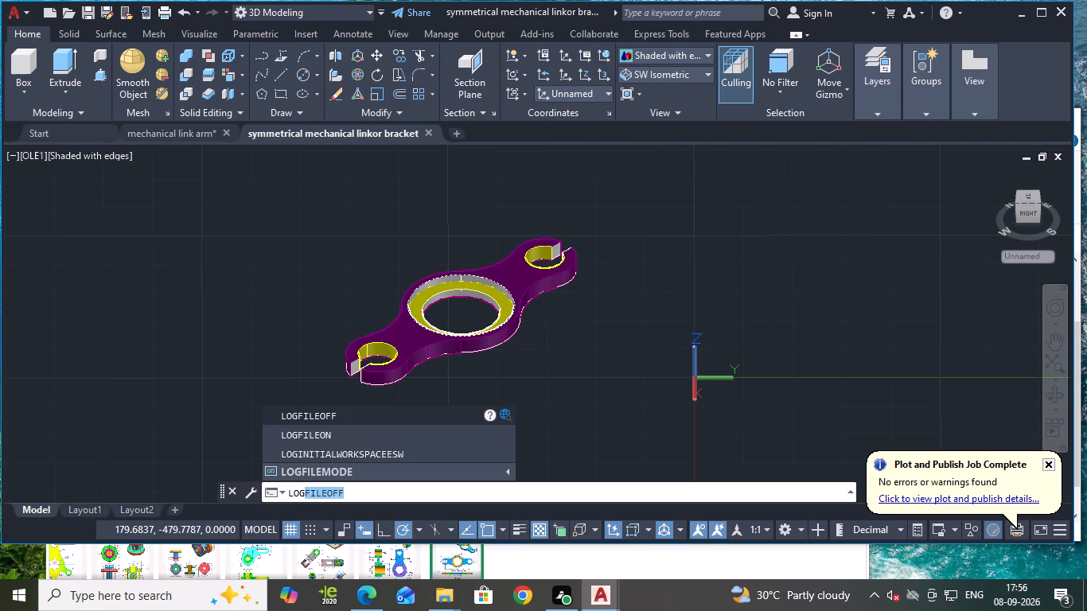
click(327, 413)
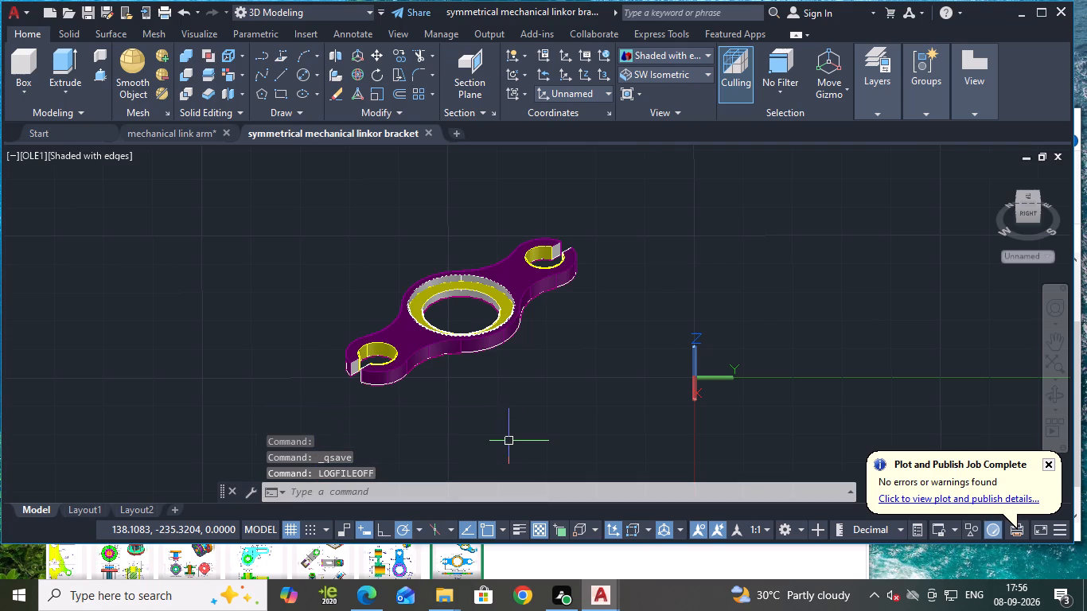
Set up a plot with DWG To PDF.pc3 on ISO expand A4 (297 x 210 mm), using a window around the link as plot area.
text(plot)
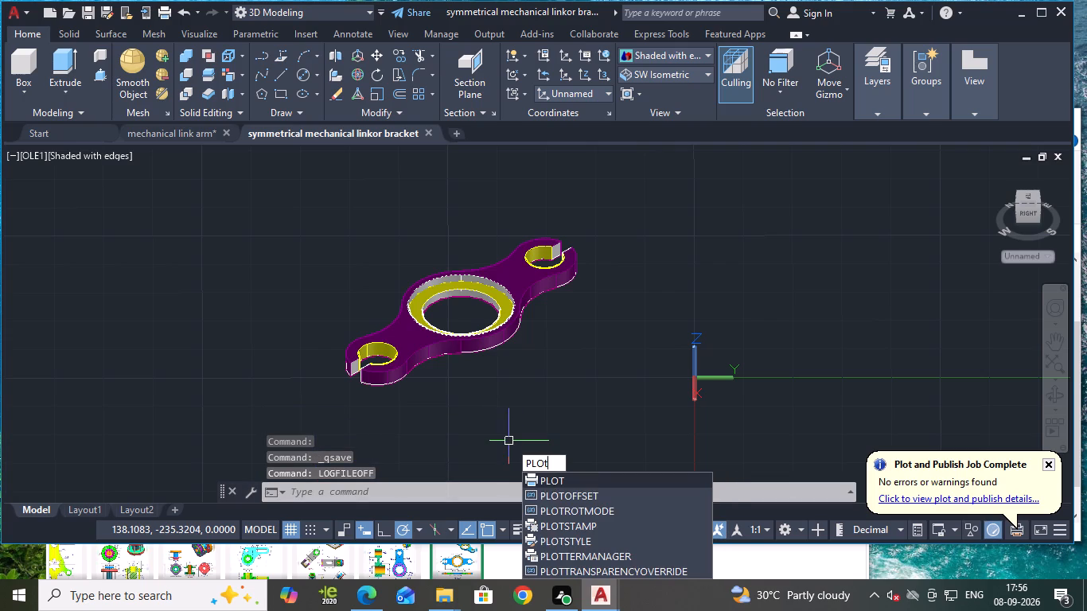
click(563, 481)
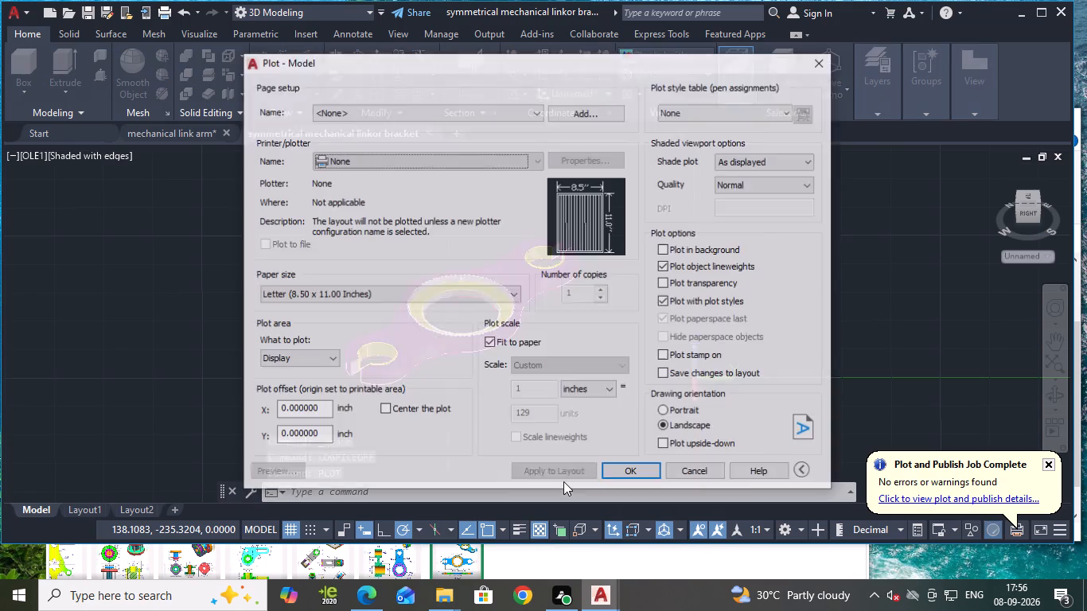
click(427, 158)
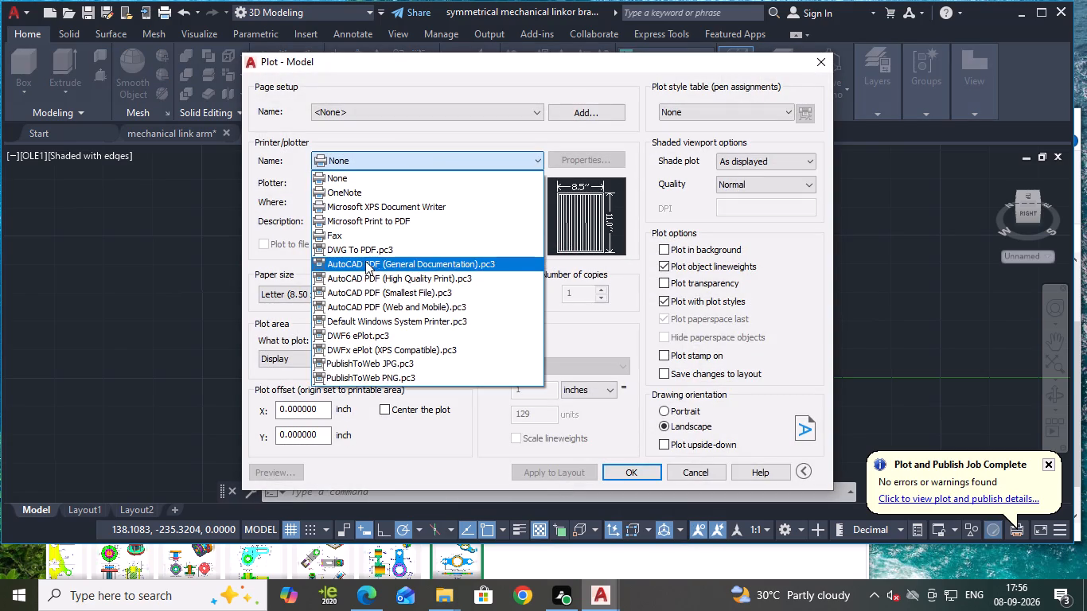
click(354, 250)
click(376, 292)
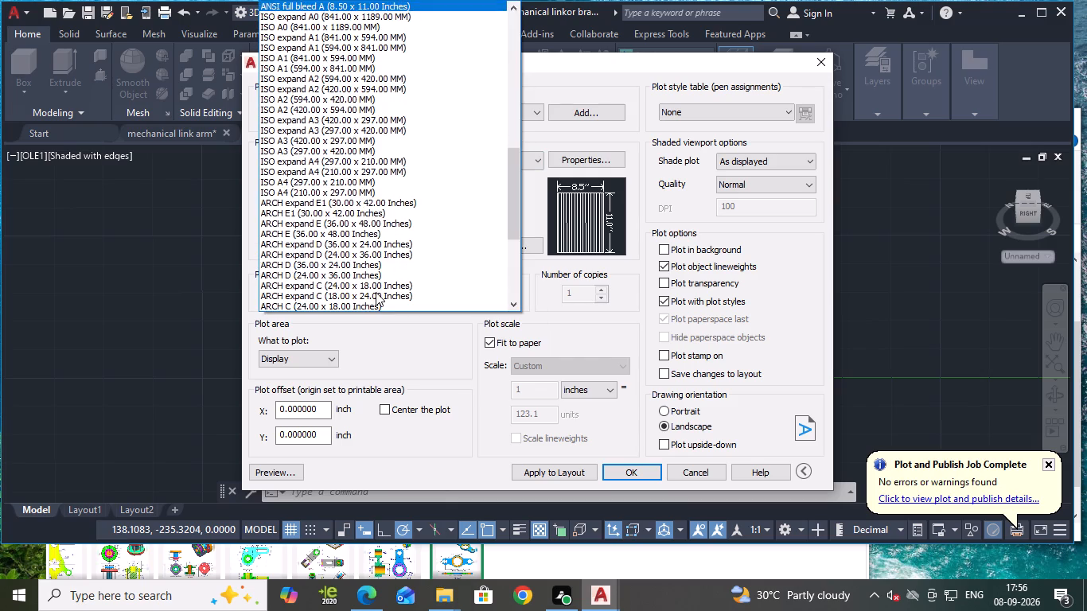
click(310, 161)
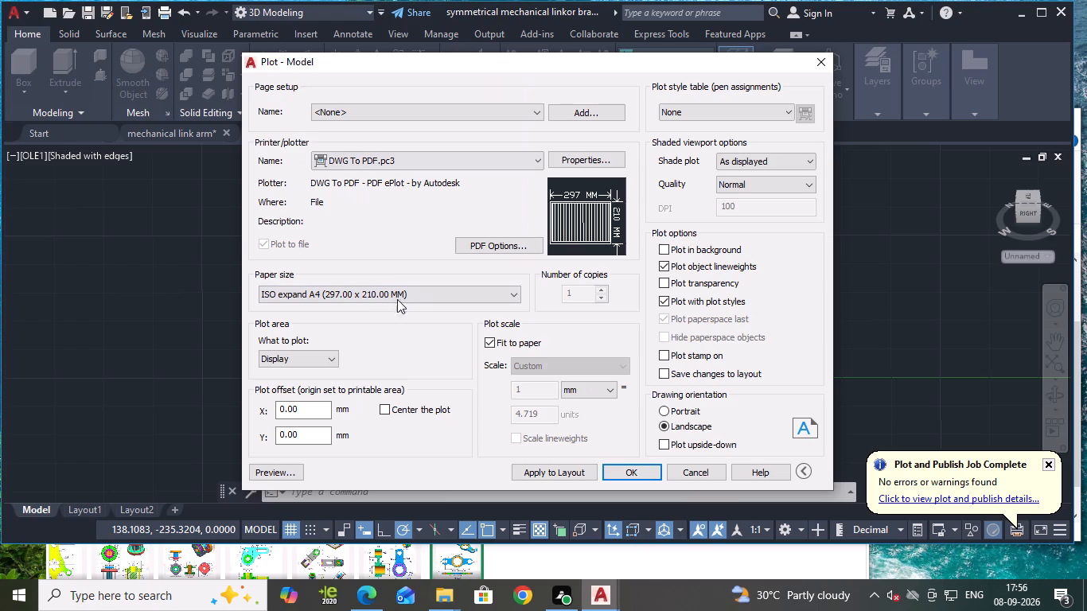
click(325, 360)
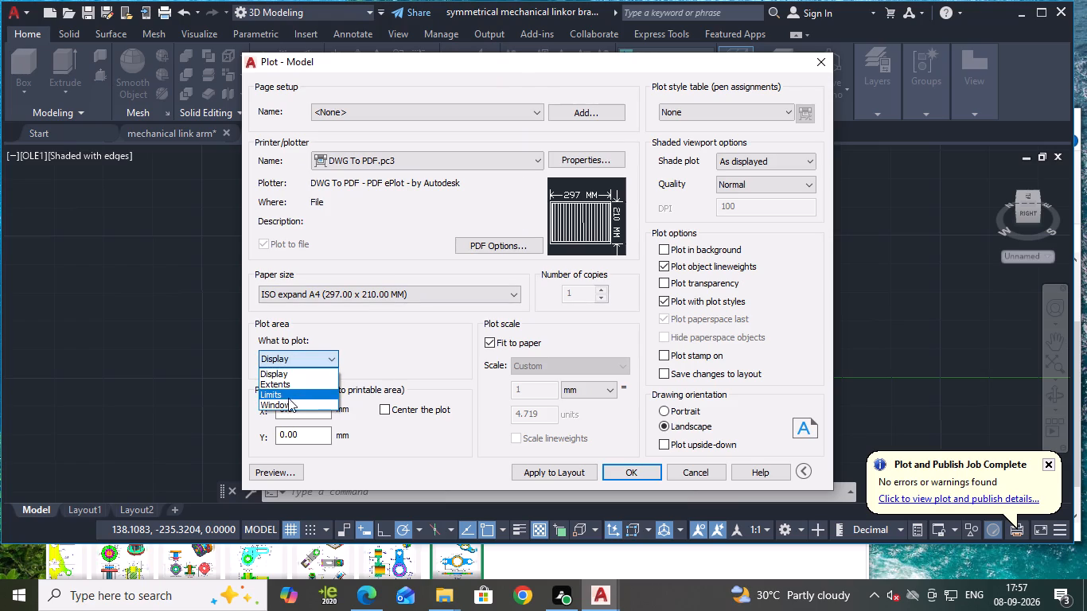
click(284, 403)
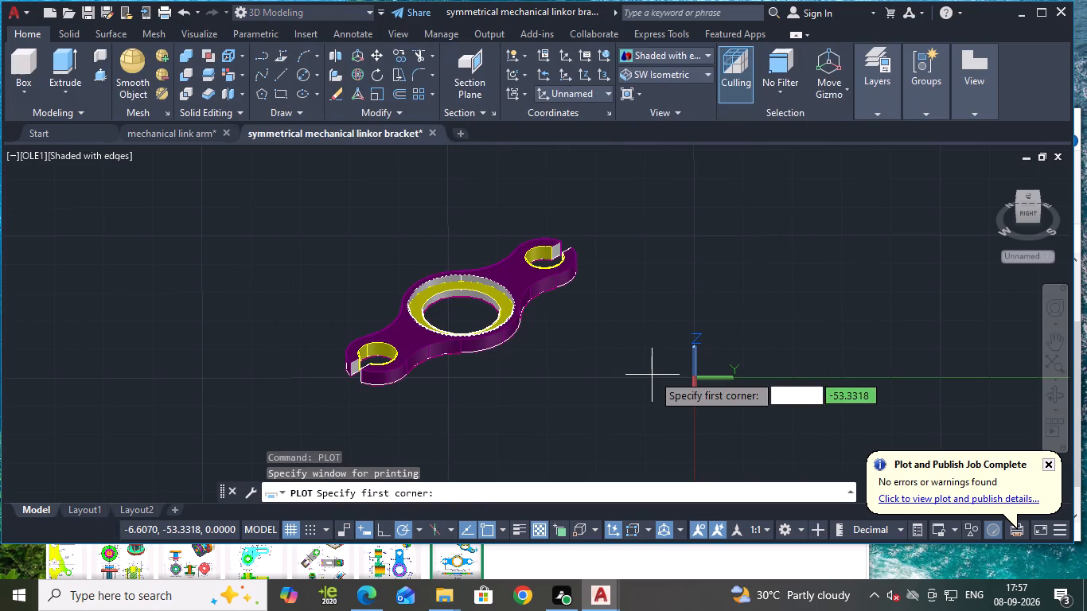
click(247, 169)
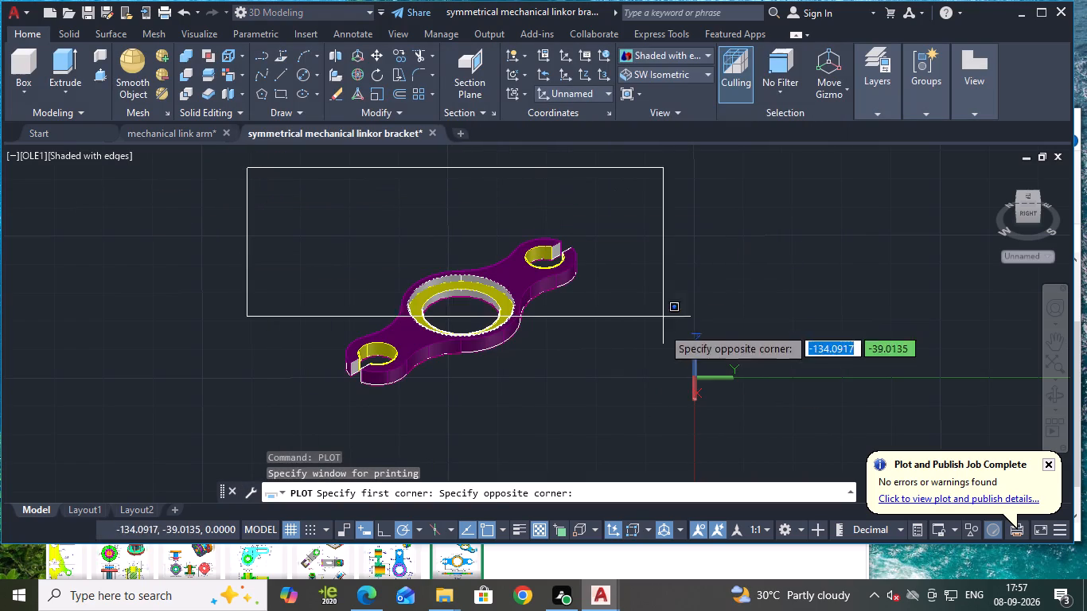
click(642, 453)
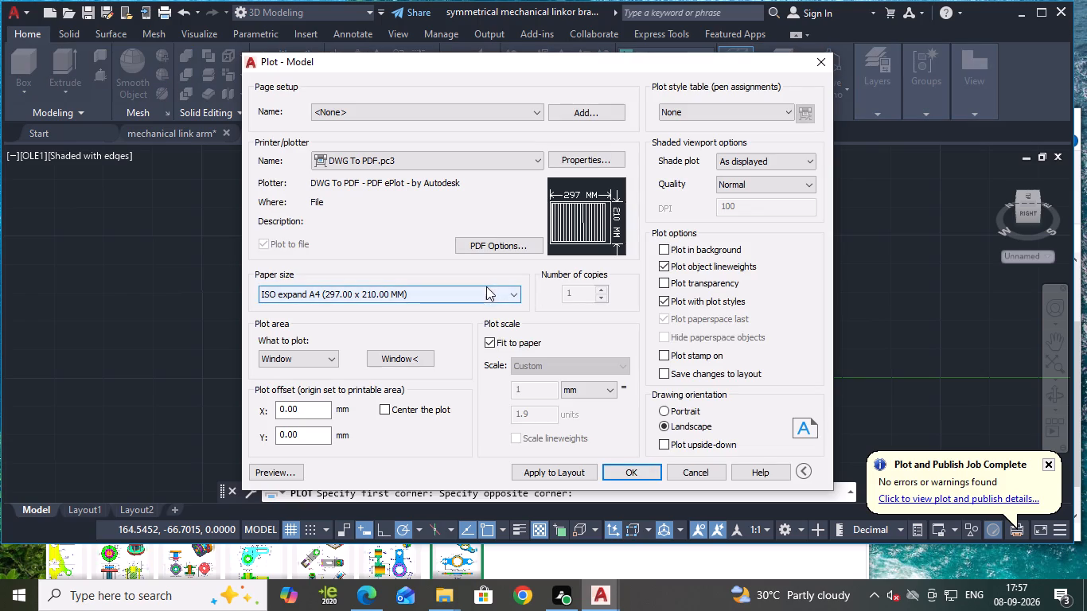
Plot to "symmetrical mechanical linkor bracket-Model.pdf" in the VAMSI folder on the desktop.
click(621, 465)
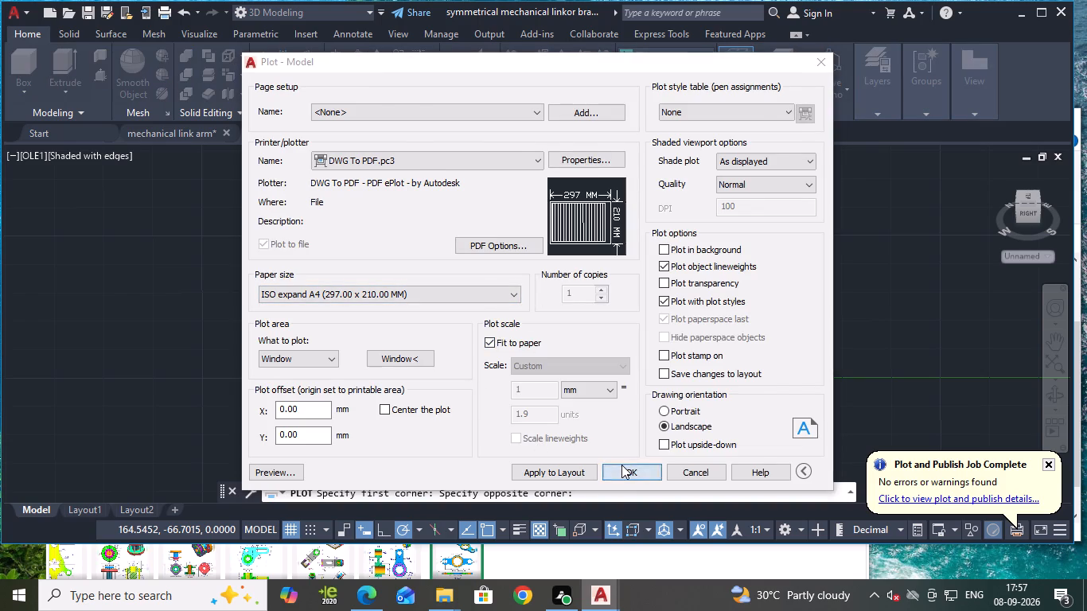
double_click(340, 250)
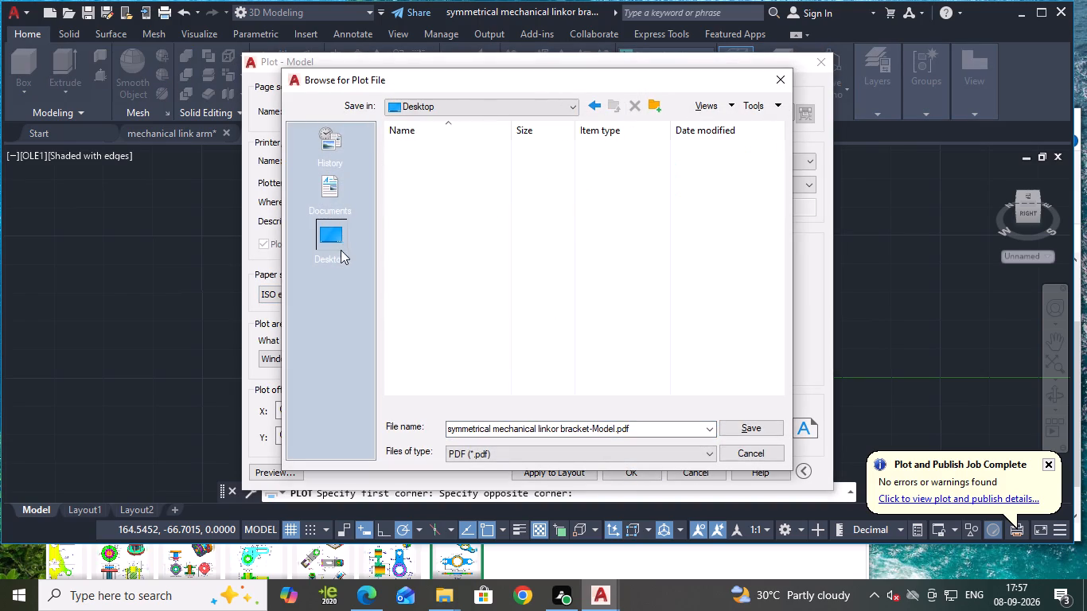
double_click(415, 250)
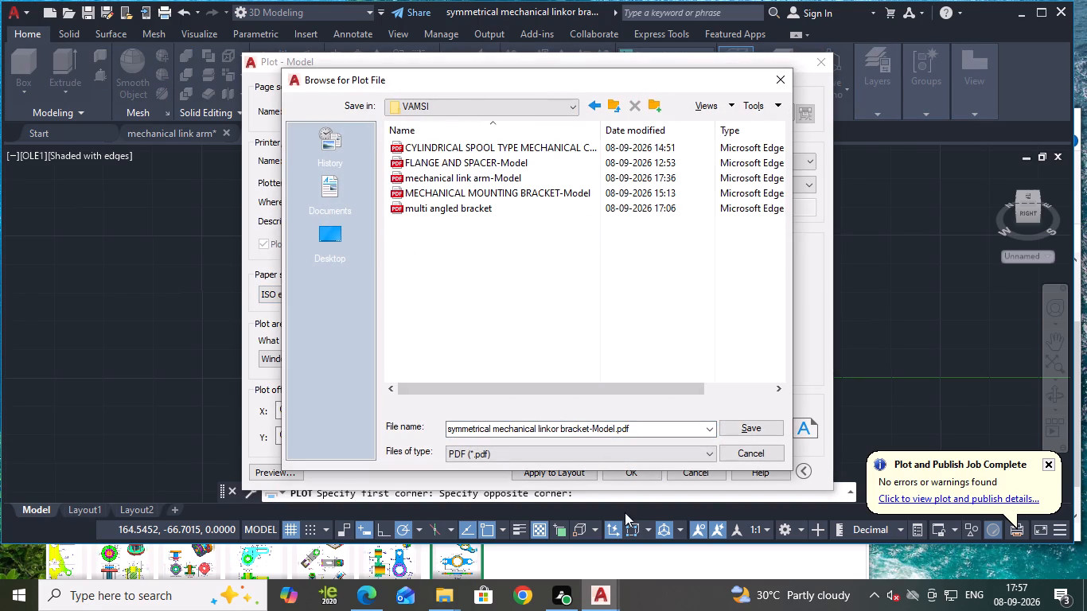
click(742, 424)
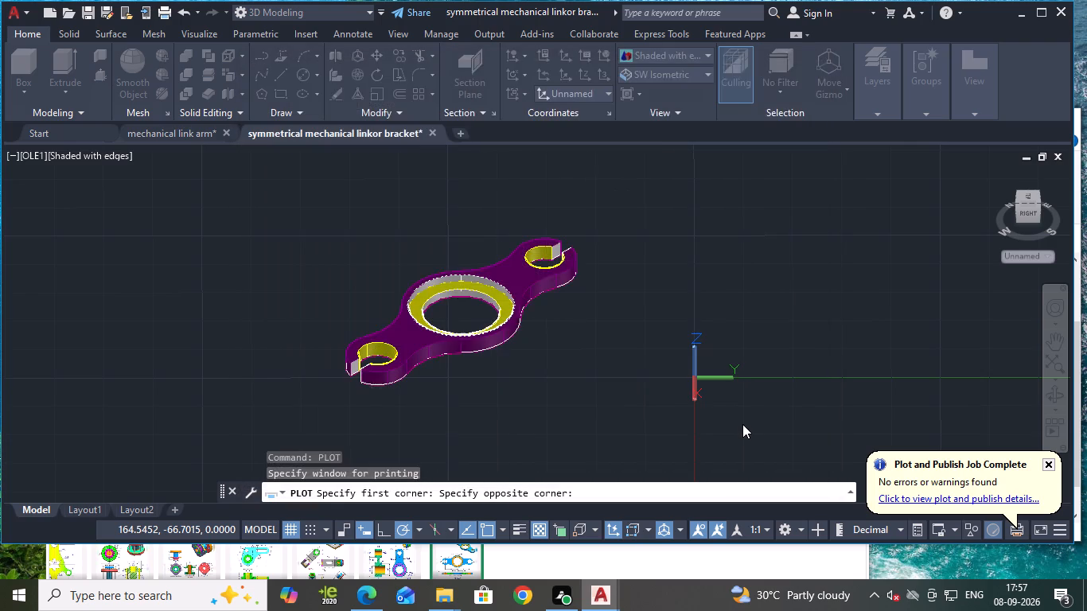
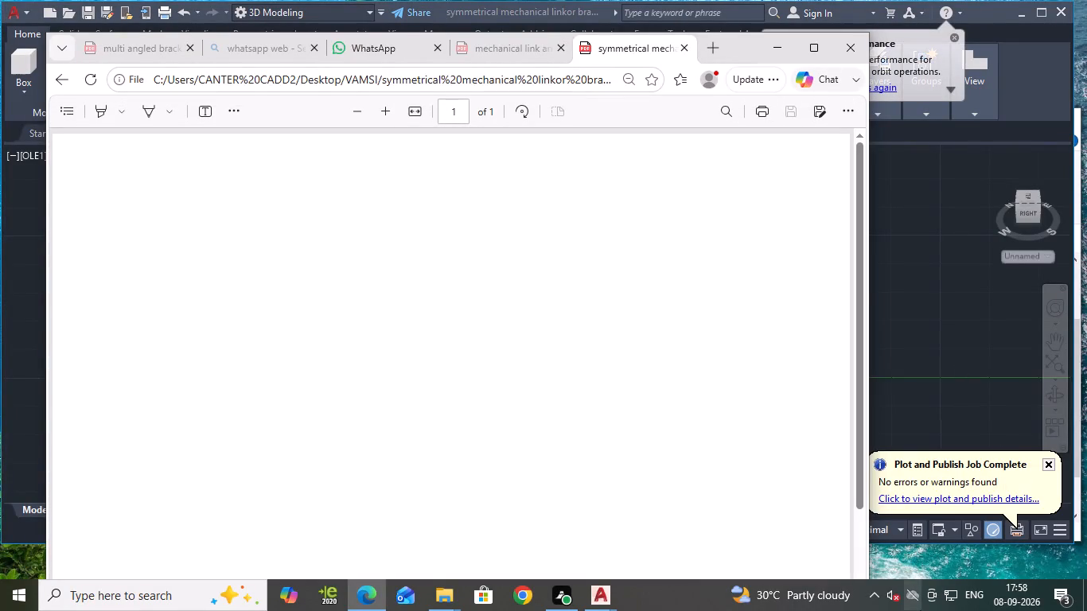
Examine the plotted symmetrical mechanical link PDF over its full page and compare it with the earlier mechanical link arm PDF.
click(515, 50)
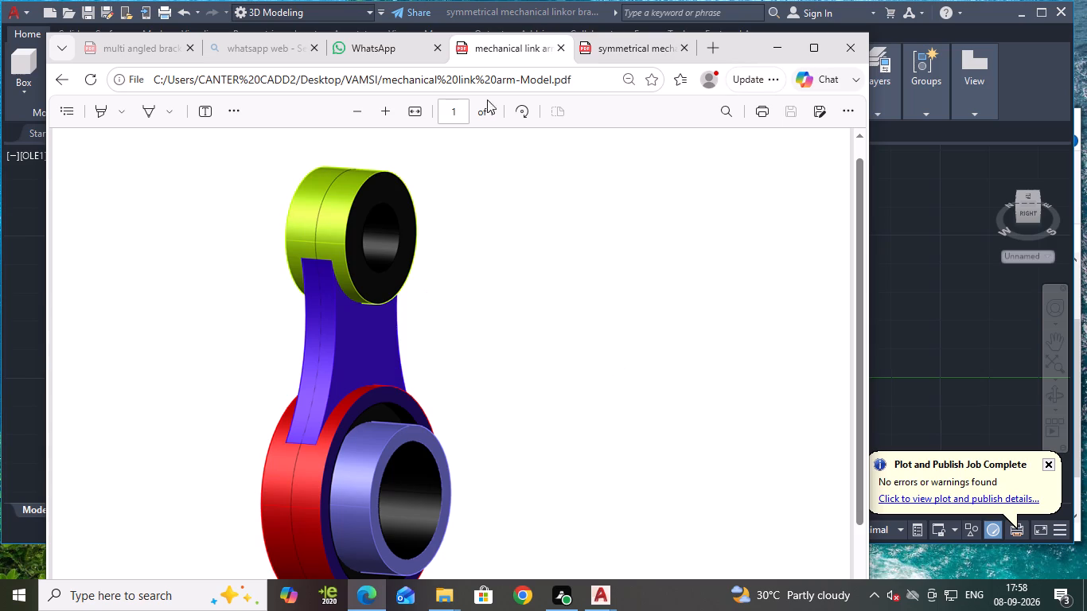
click(595, 45)
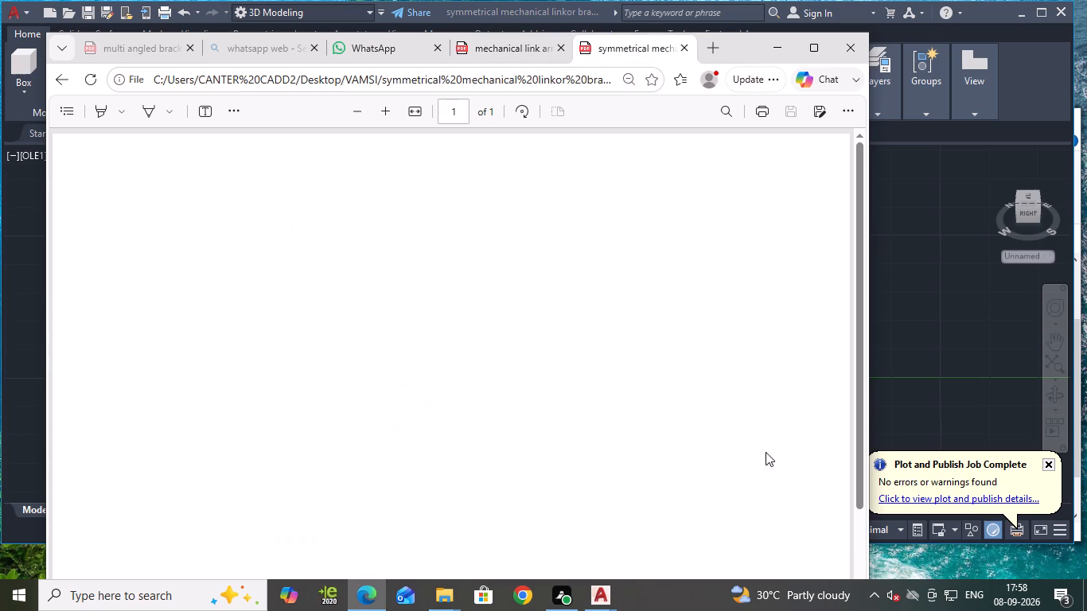
scroll(777, 403, down, 1)
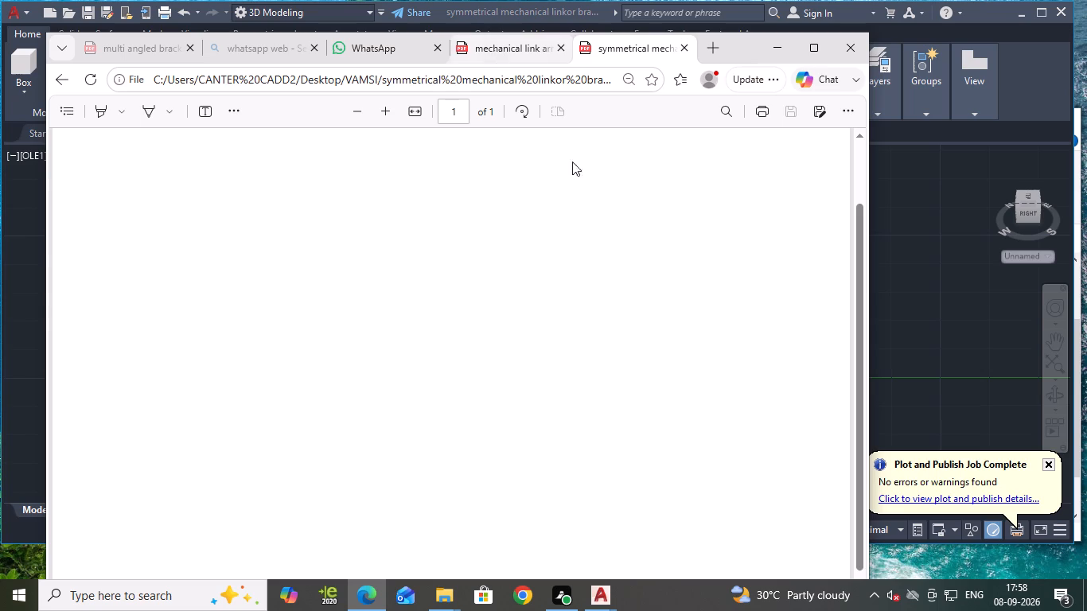
scroll(592, 206, down, 2)
scroll(631, 257, down, 3)
scroll(683, 313, down, 3)
scroll(695, 332, up, 2)
click(485, 54)
click(603, 43)
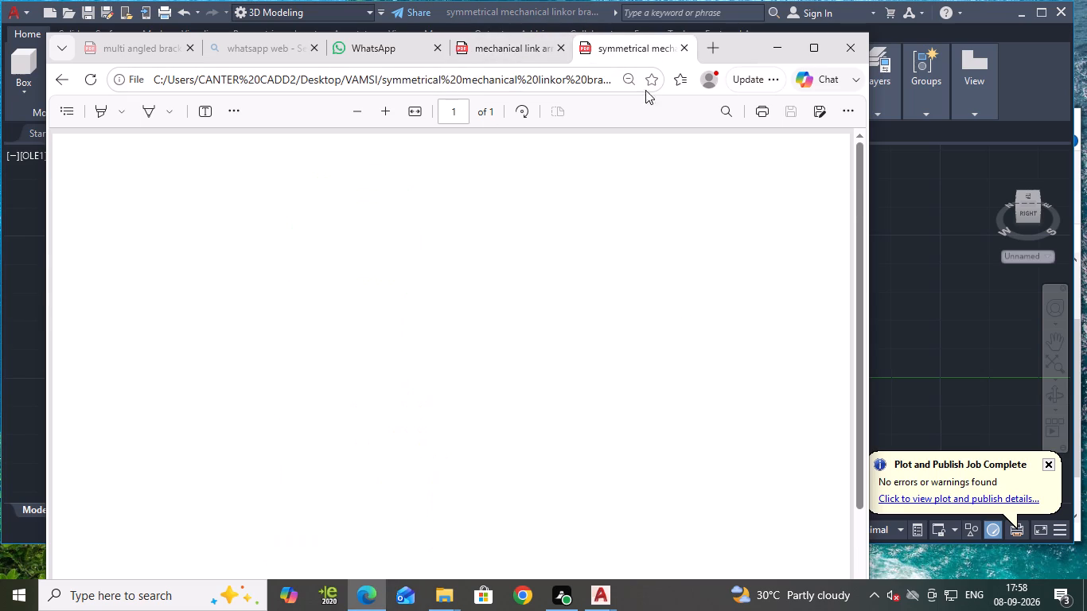